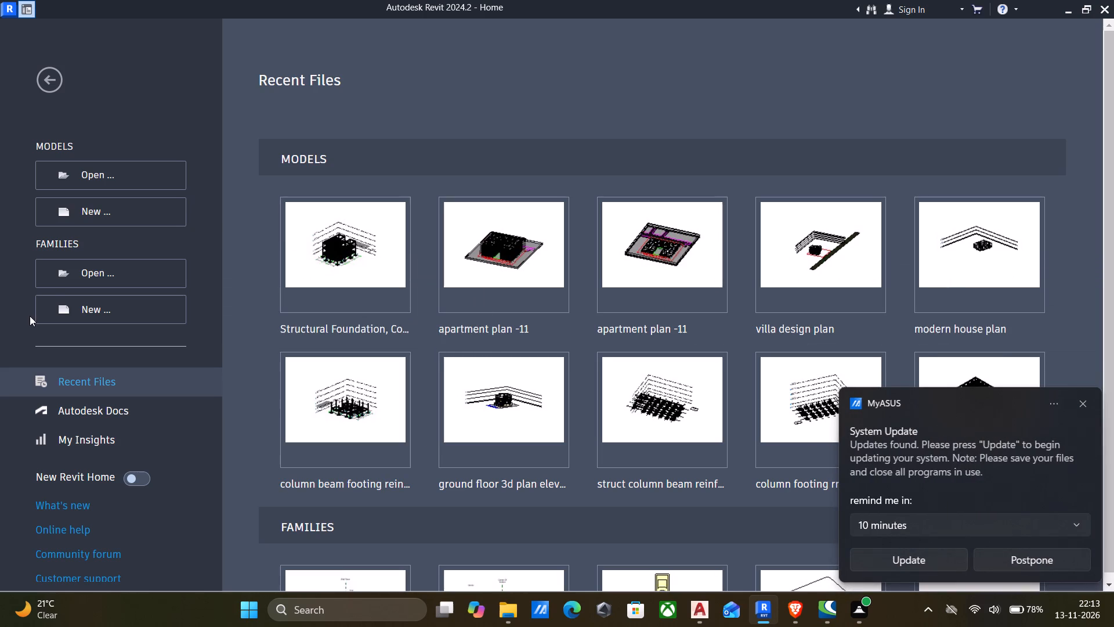
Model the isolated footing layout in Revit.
Create a new project from the Structural Analysis-DefaultMetric template in the English templates folder.
left_click(81, 206)
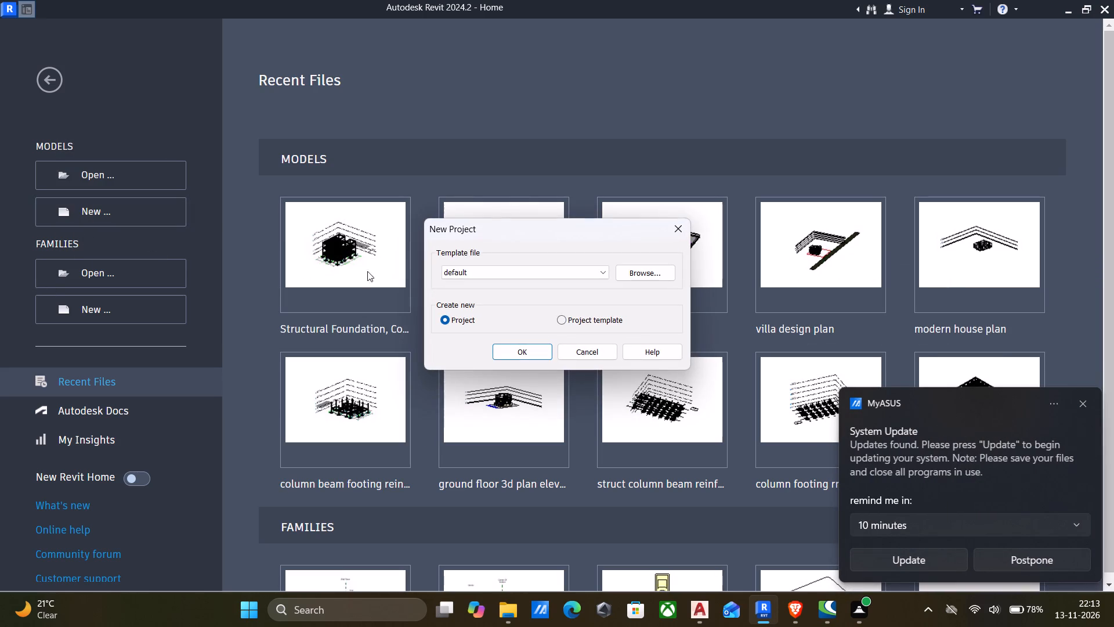
left_click(626, 270)
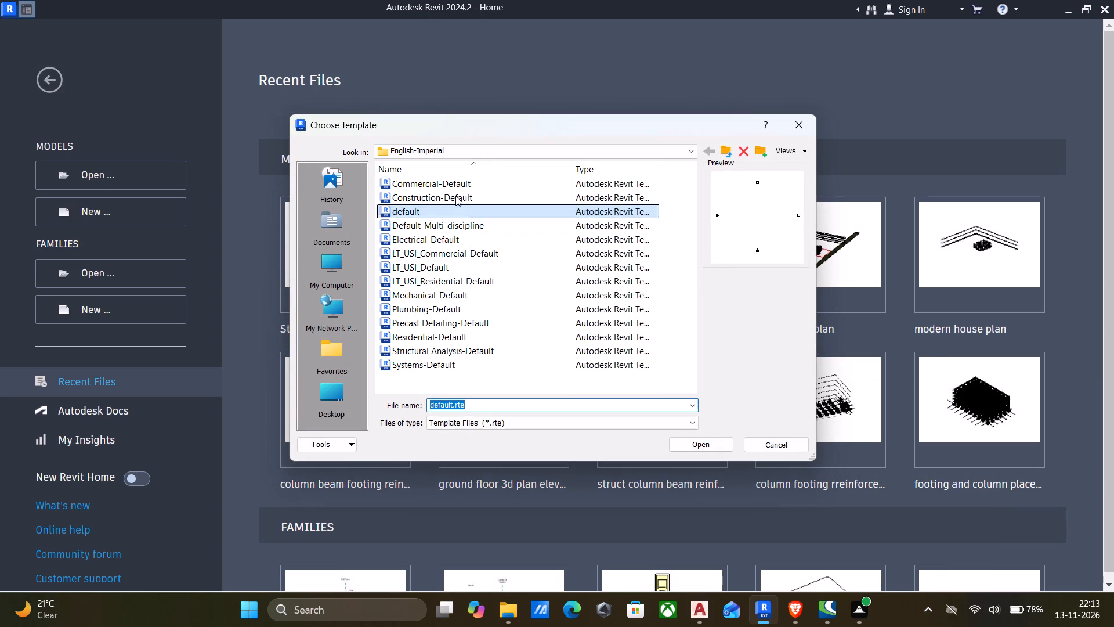
left_click(730, 152)
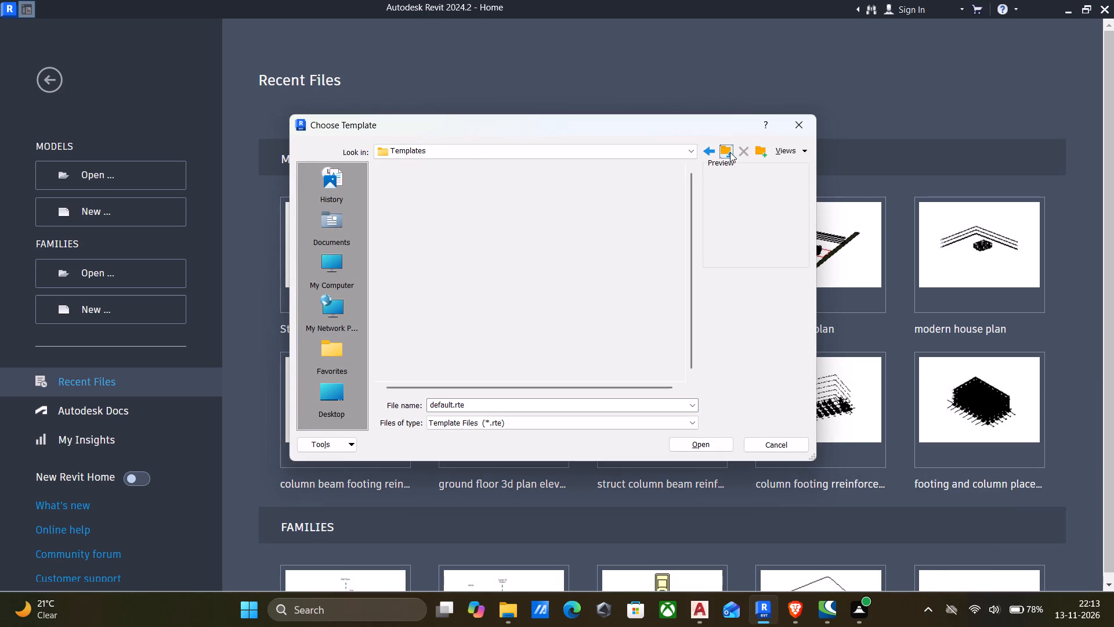
double_click(393, 208)
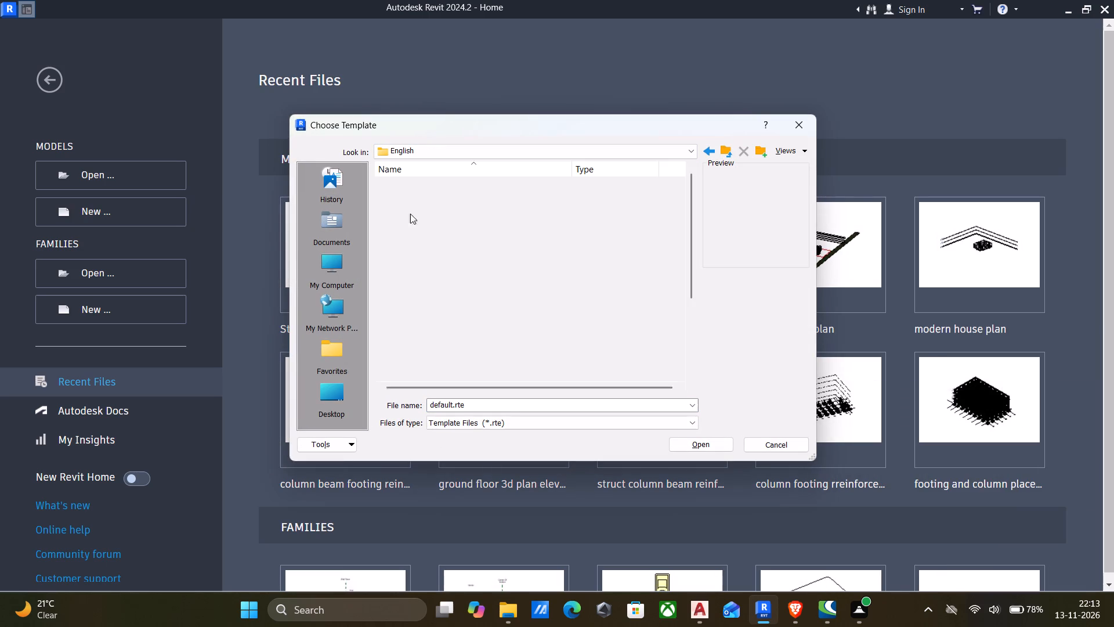
scroll(429, 217, "down", 11)
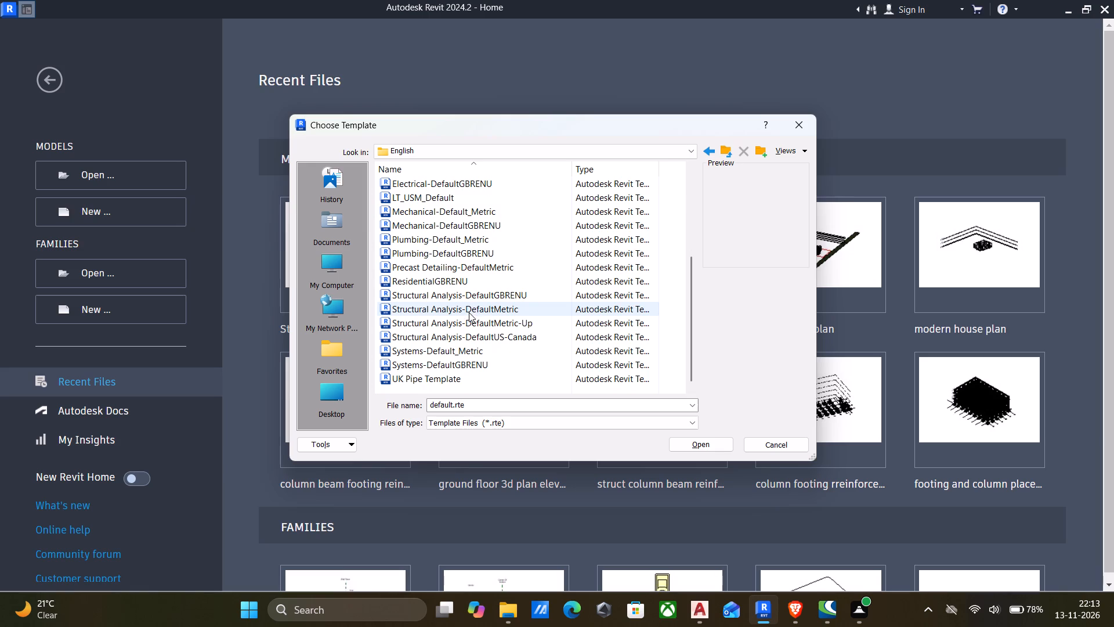
left_click(469, 308)
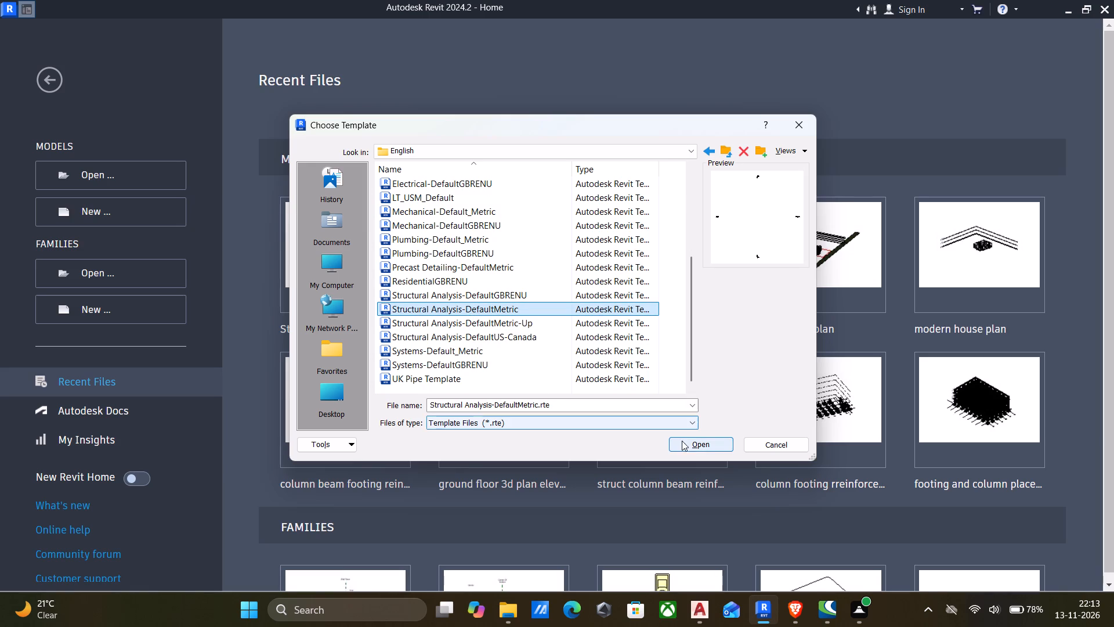
left_click(690, 442)
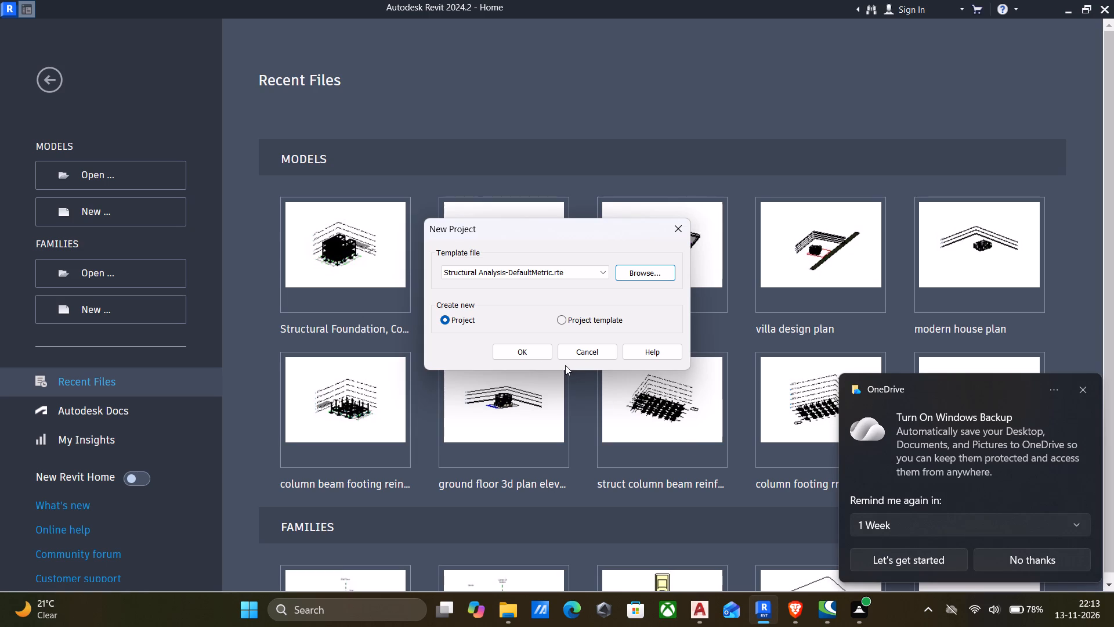
left_click(520, 352)
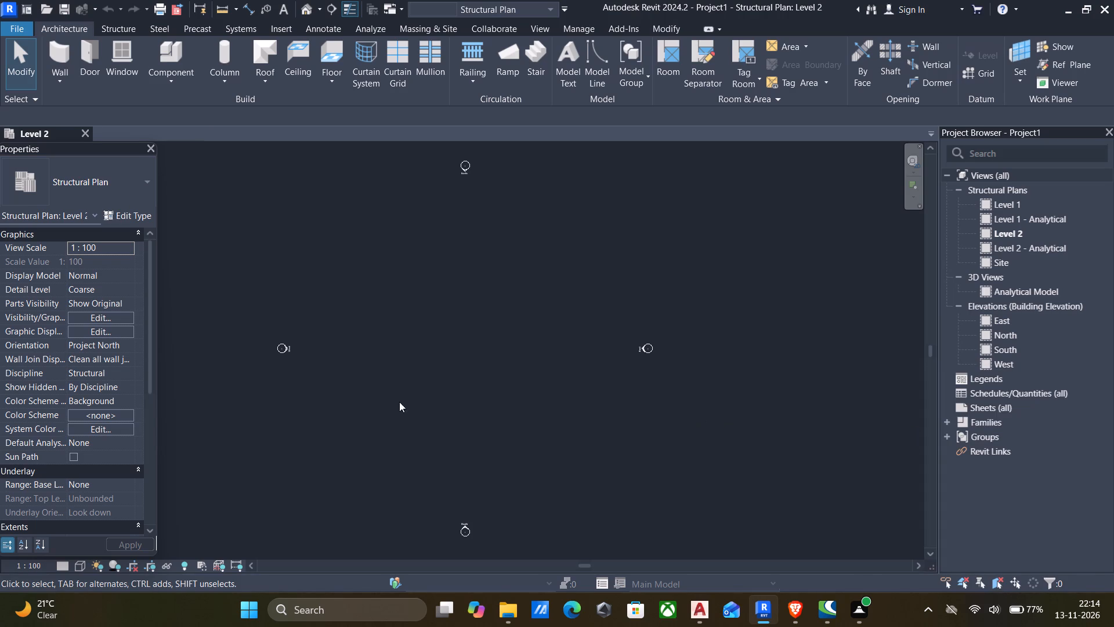
Open the North elevation and delete Level 2 together with its plan views.
scroll(396, 408, "down", 3)
middle_click_drag(396, 410, 529, 410)
scroll(616, 386, "up", 5)
double_click(985, 334)
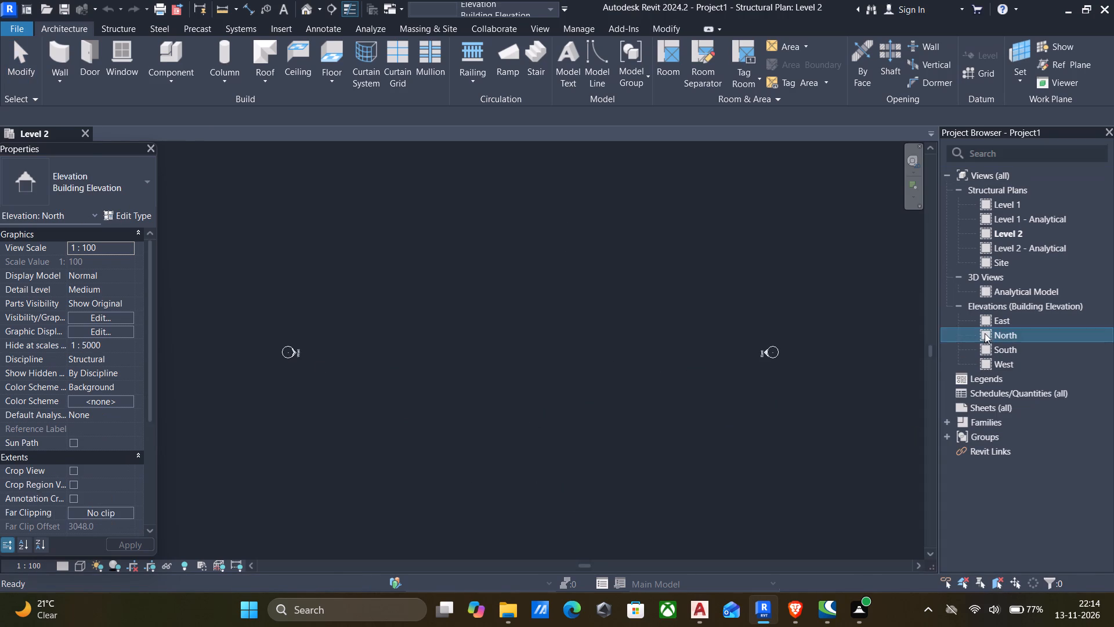
left_click(650, 311)
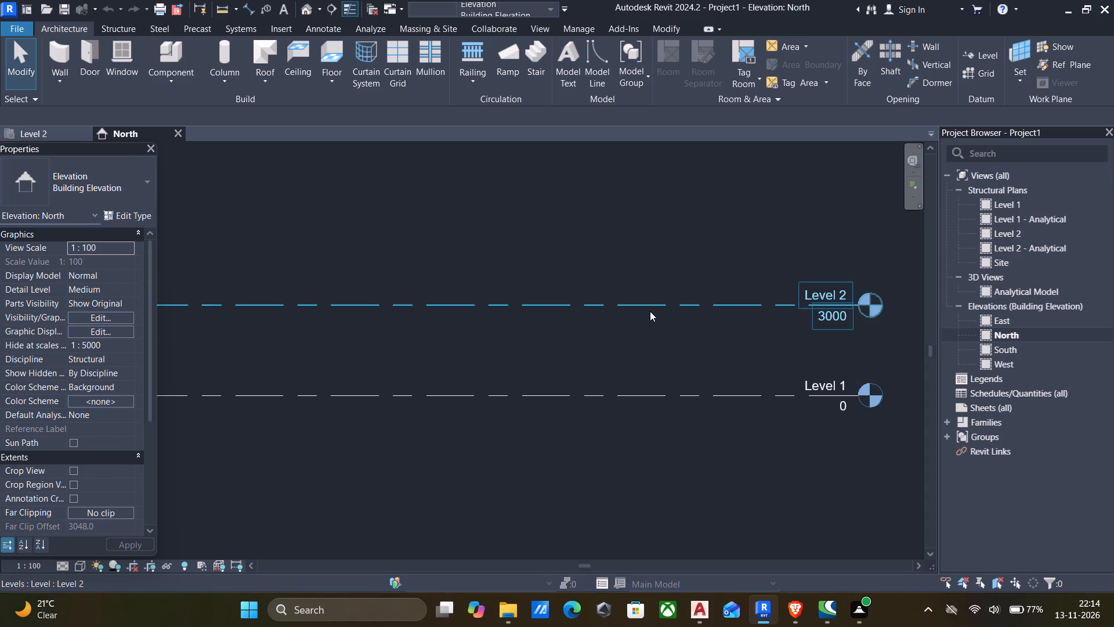
key("Delete")
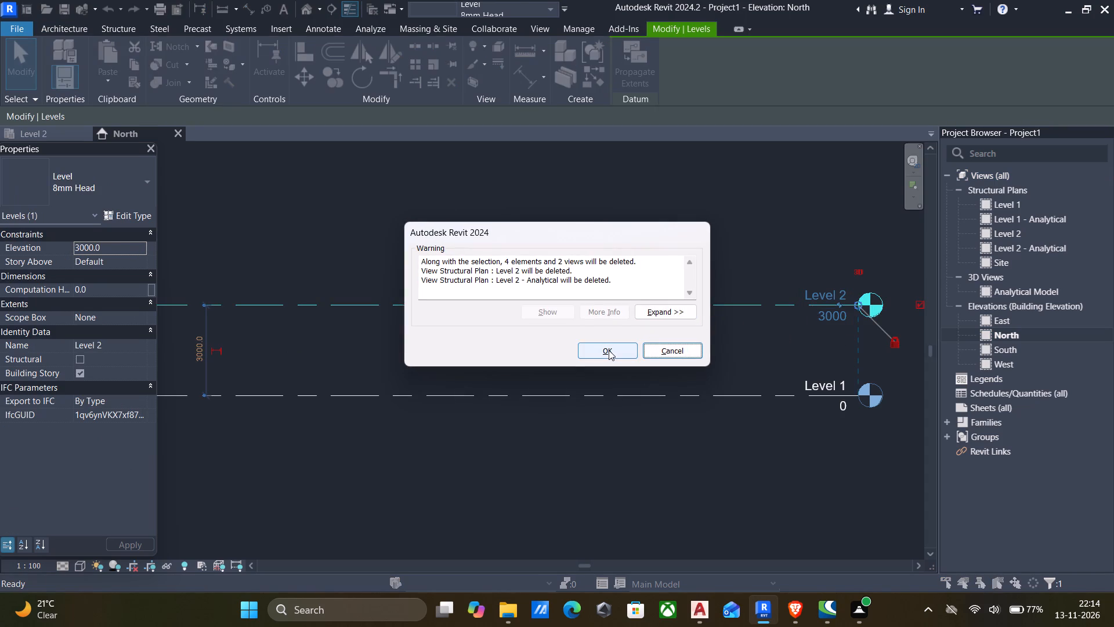
left_click(609, 350)
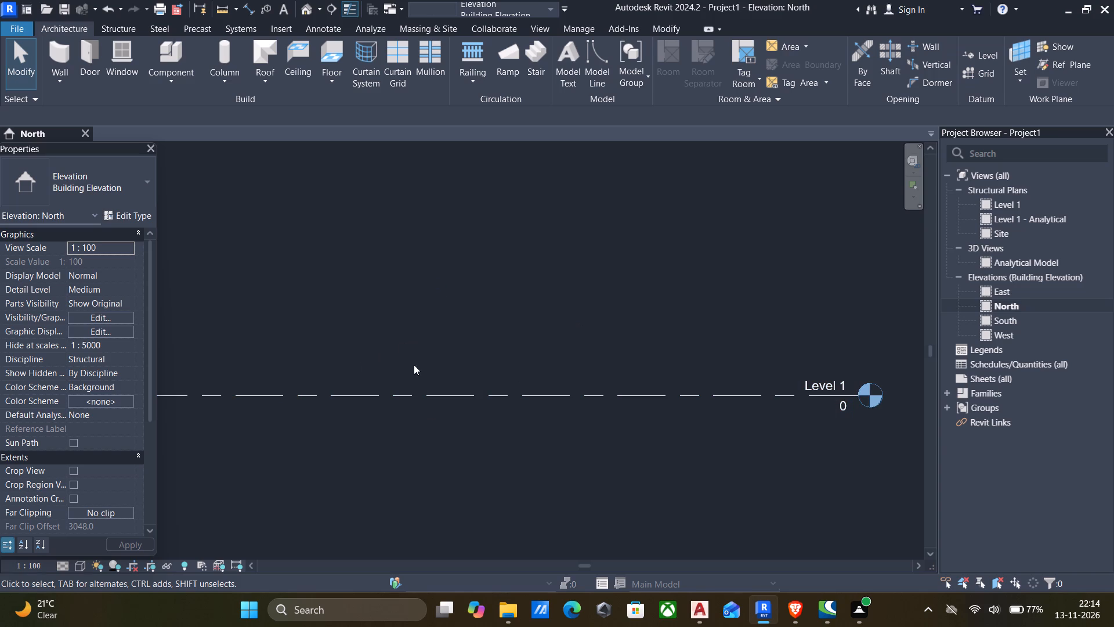
Start the Level command and set new levels to create only structural plan views, without ceiling and floor plans.
scroll(211, 295, "down", 6)
middle_click_drag(247, 313, 365, 315)
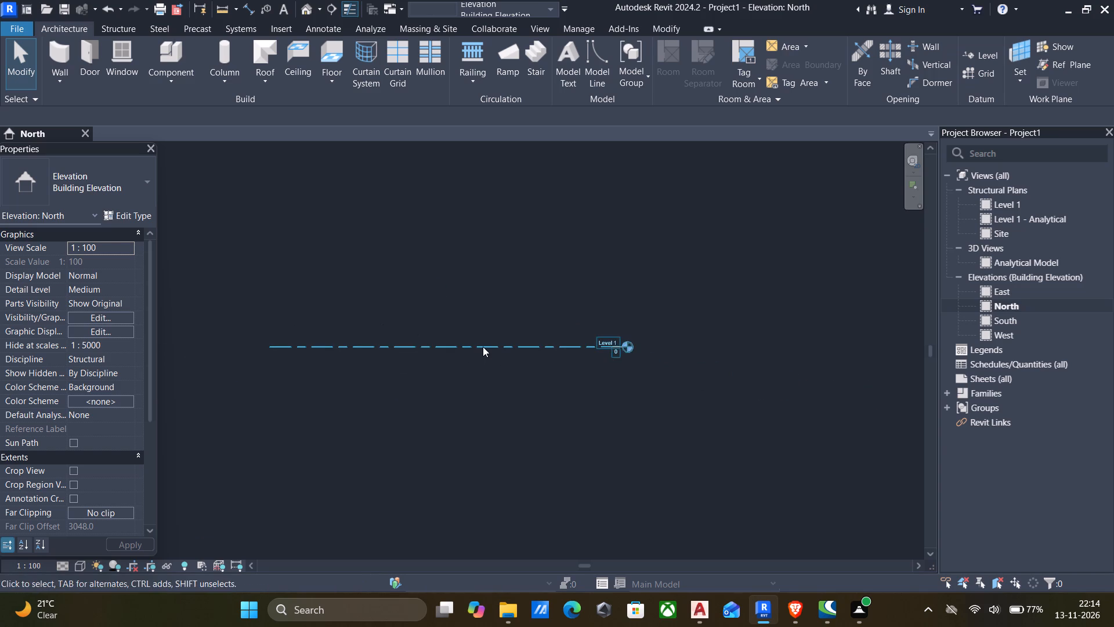
left_click(483, 347)
type("ll")
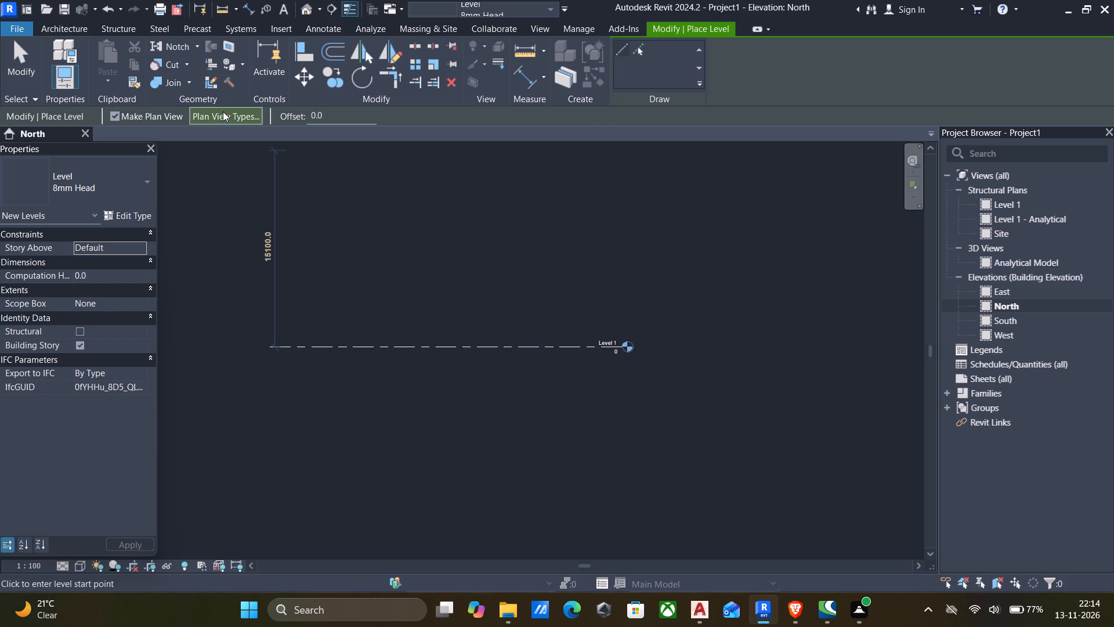
left_click(223, 111)
left_click(499, 266)
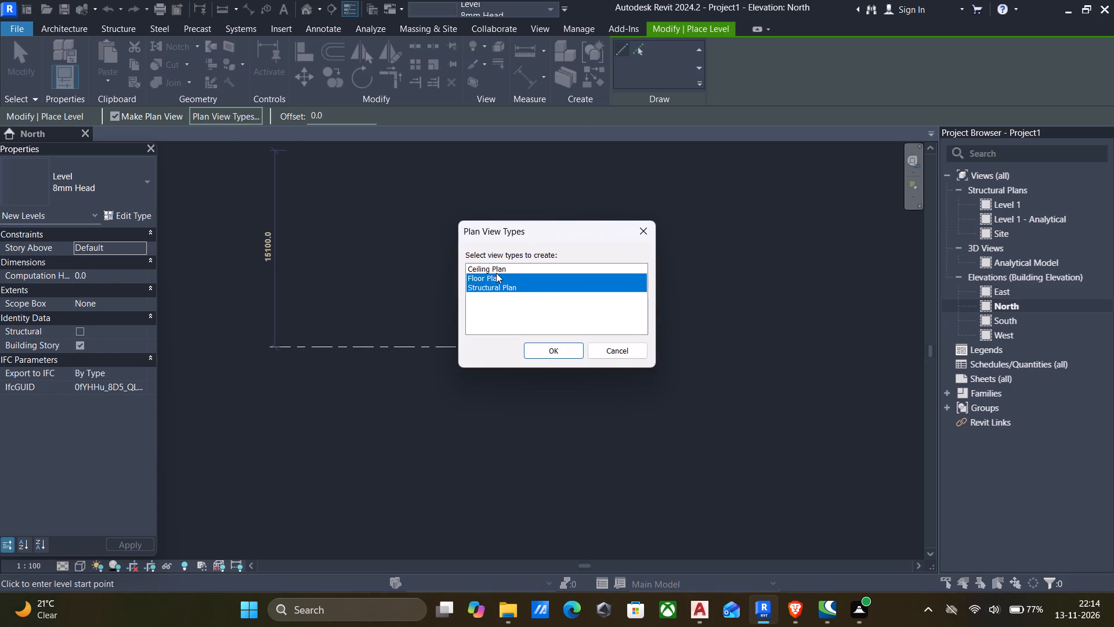
left_click(494, 276)
left_click(533, 351)
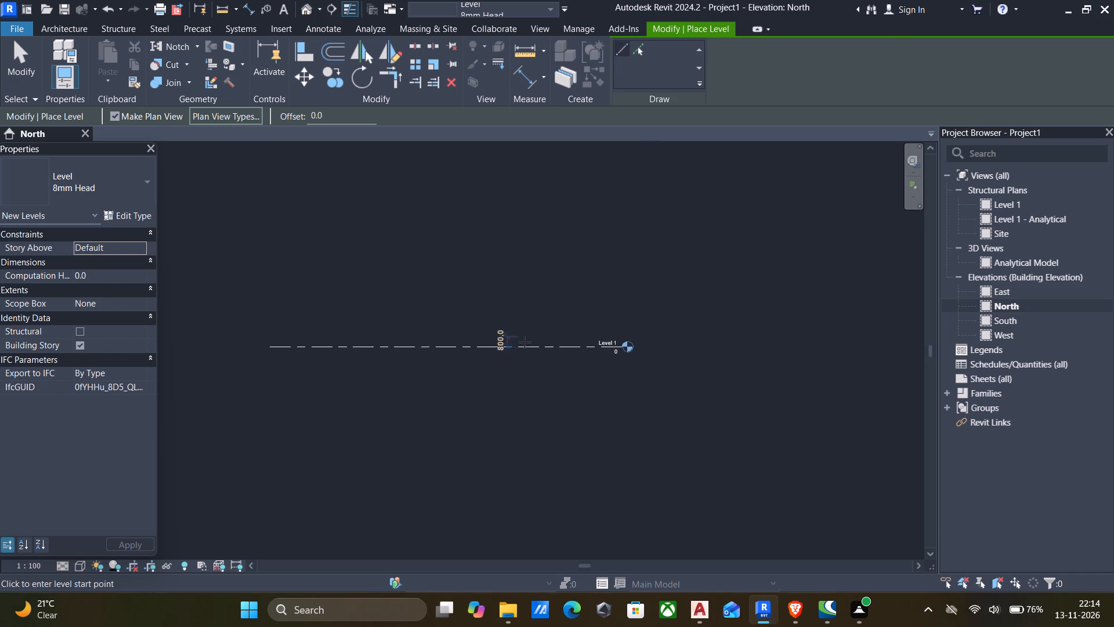
Place a level 7' below Level 1 by picking its line with an offset of -7'.
left_click(637, 46)
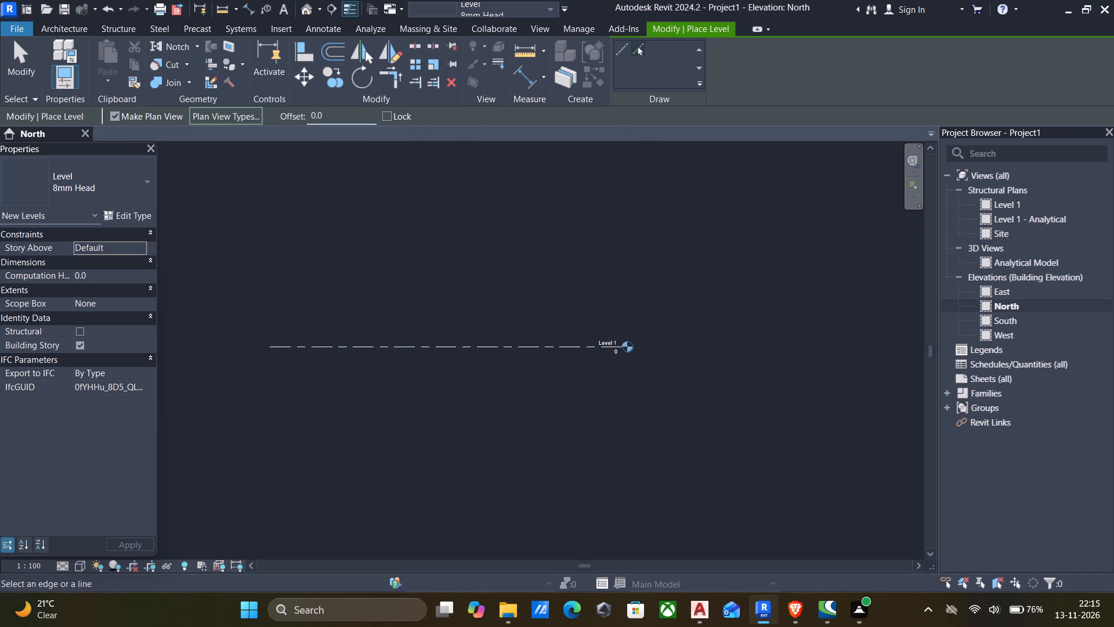
left_click_drag(337, 113, 338, 113)
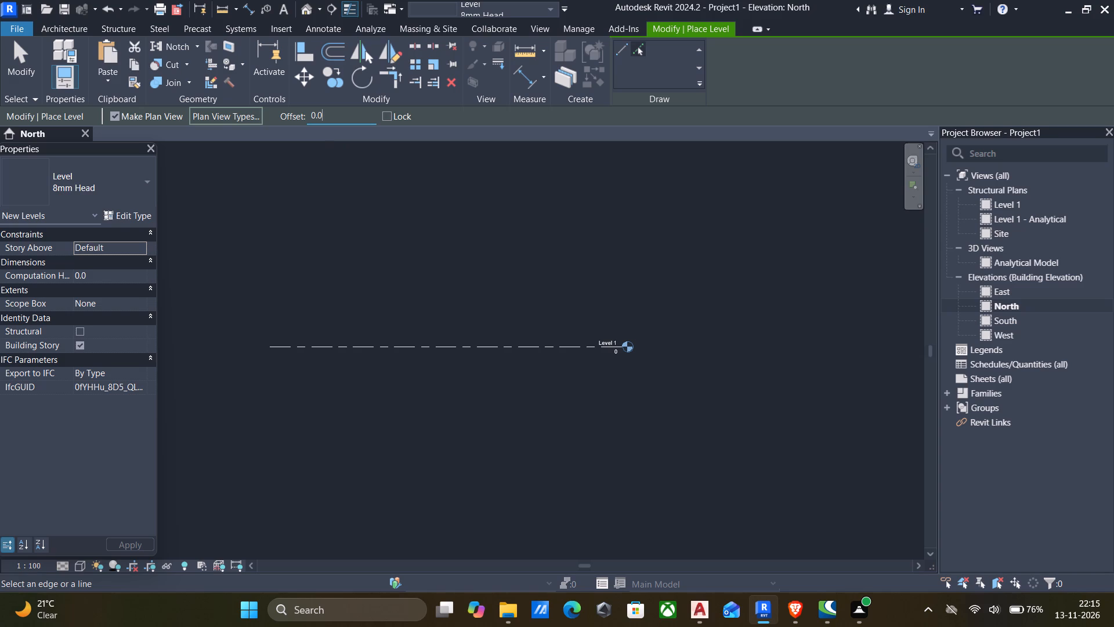
left_click_drag(338, 113, 102, 107)
type("-7'")
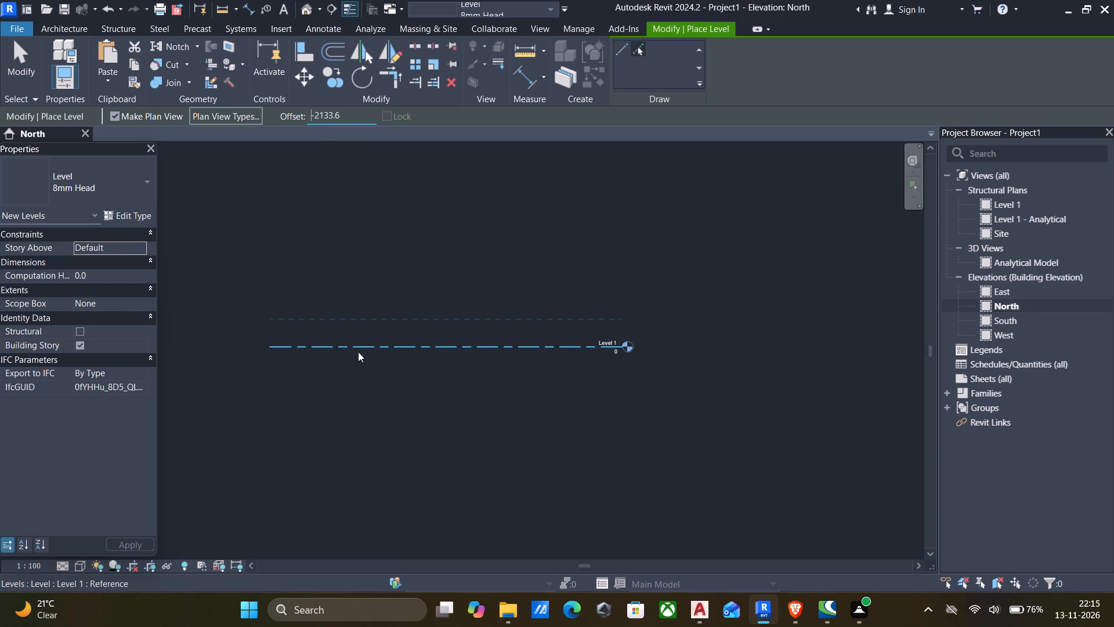
left_click(410, 341)
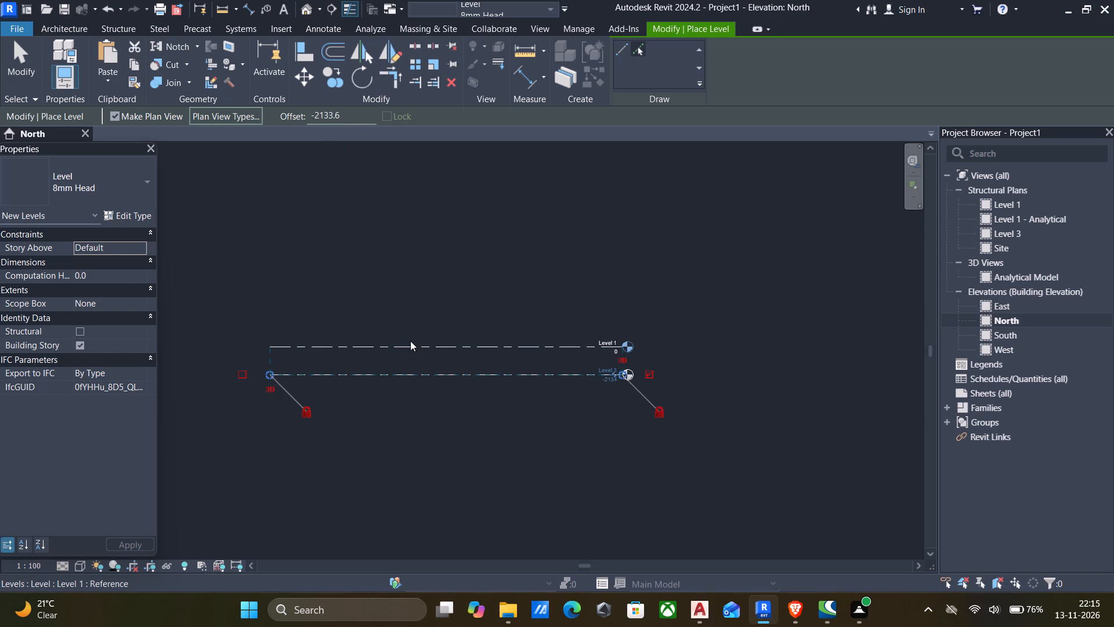
Add three levels above Level 1, each offset 10'6" from the level beneath it, using picked lines.
left_click_drag(356, 119, 284, 114)
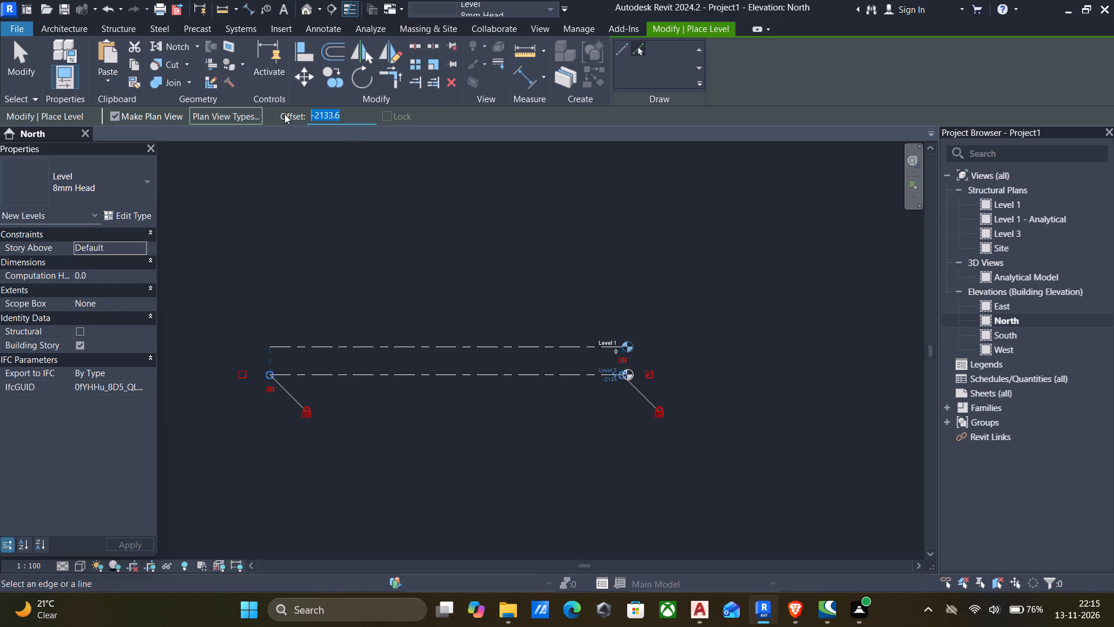
type("10'6\"")
left_click(381, 342)
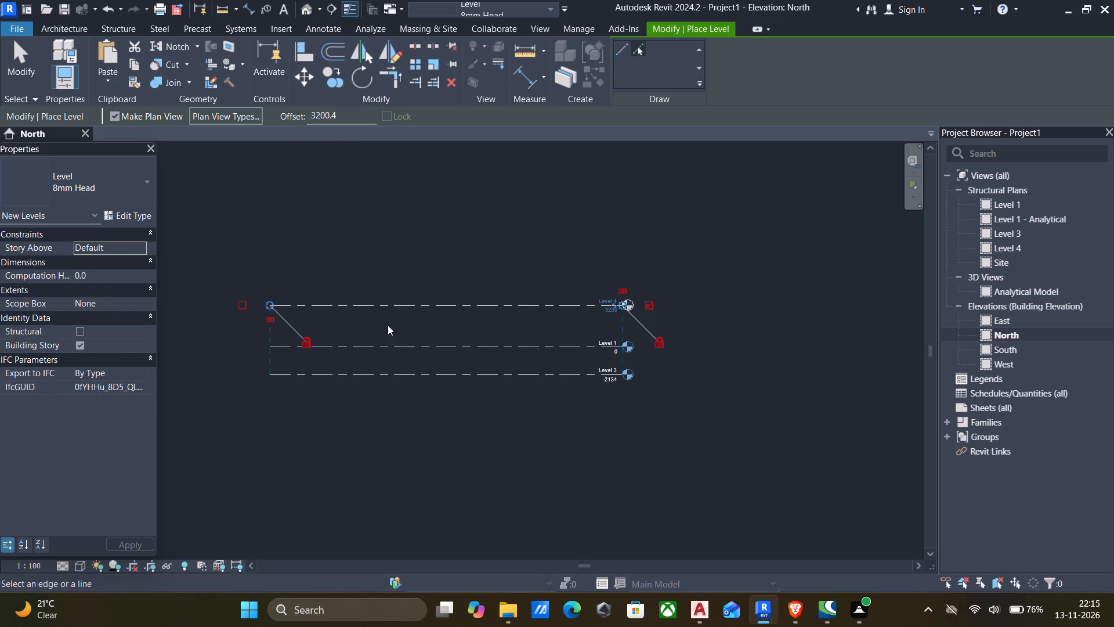
left_click(390, 302)
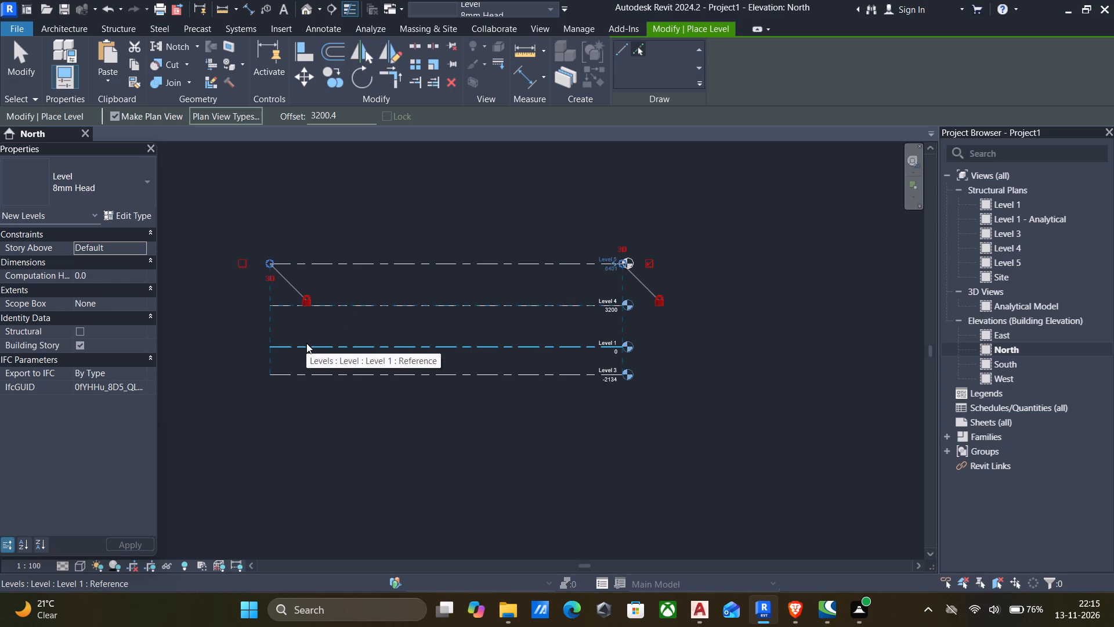
left_click(424, 262)
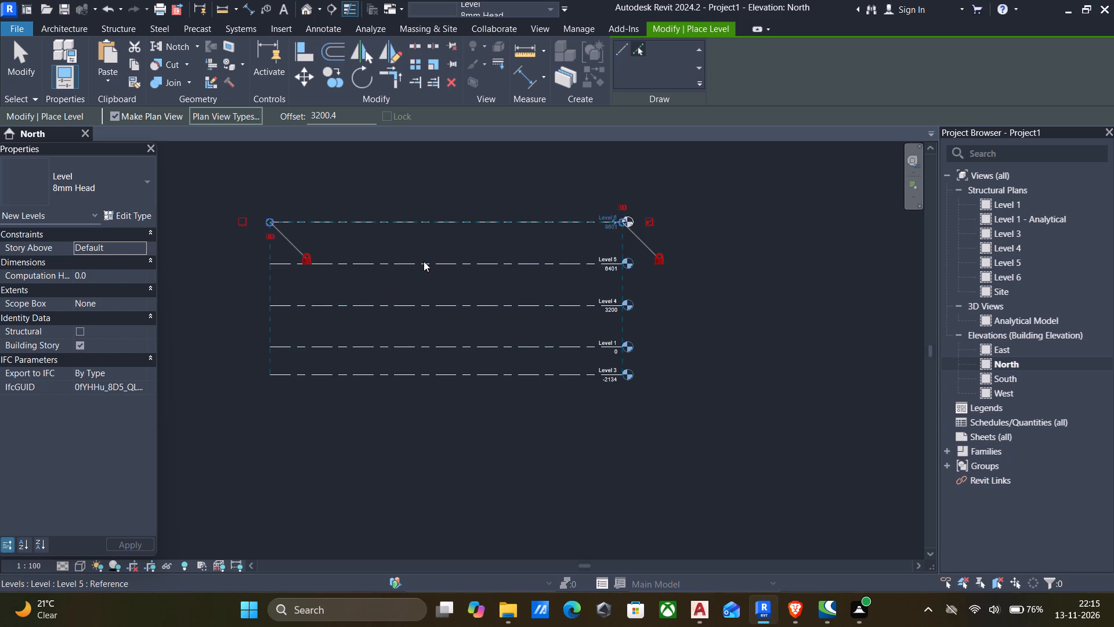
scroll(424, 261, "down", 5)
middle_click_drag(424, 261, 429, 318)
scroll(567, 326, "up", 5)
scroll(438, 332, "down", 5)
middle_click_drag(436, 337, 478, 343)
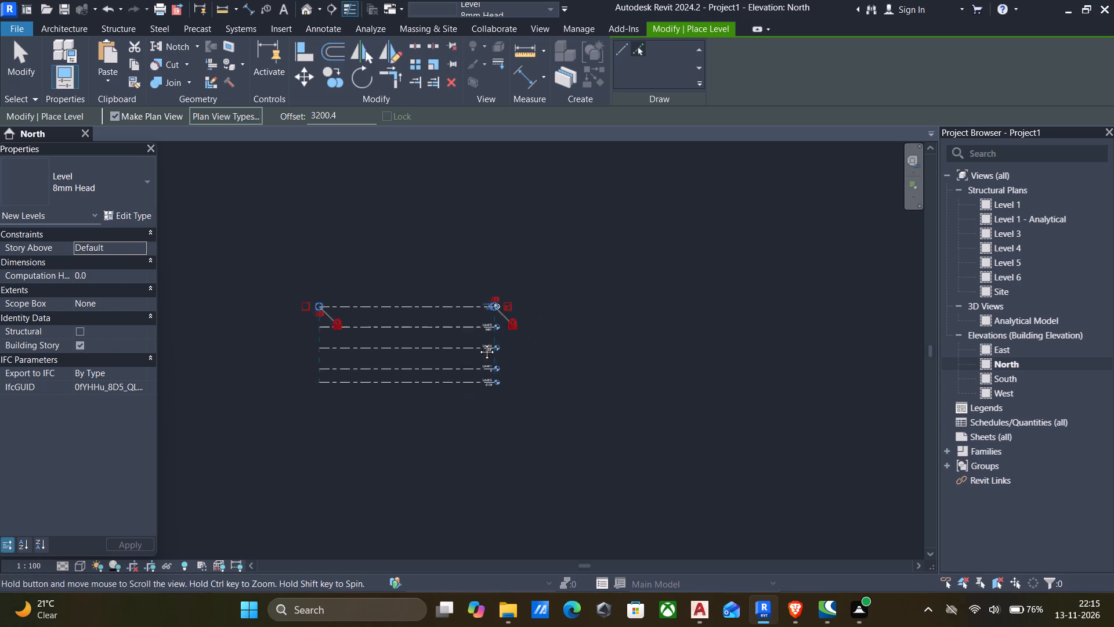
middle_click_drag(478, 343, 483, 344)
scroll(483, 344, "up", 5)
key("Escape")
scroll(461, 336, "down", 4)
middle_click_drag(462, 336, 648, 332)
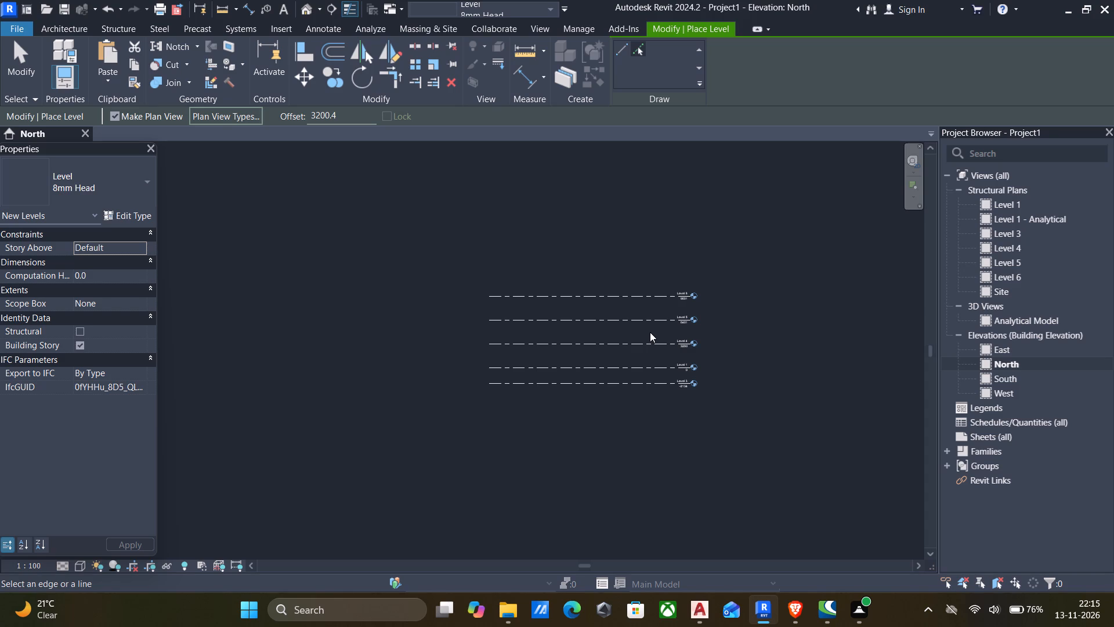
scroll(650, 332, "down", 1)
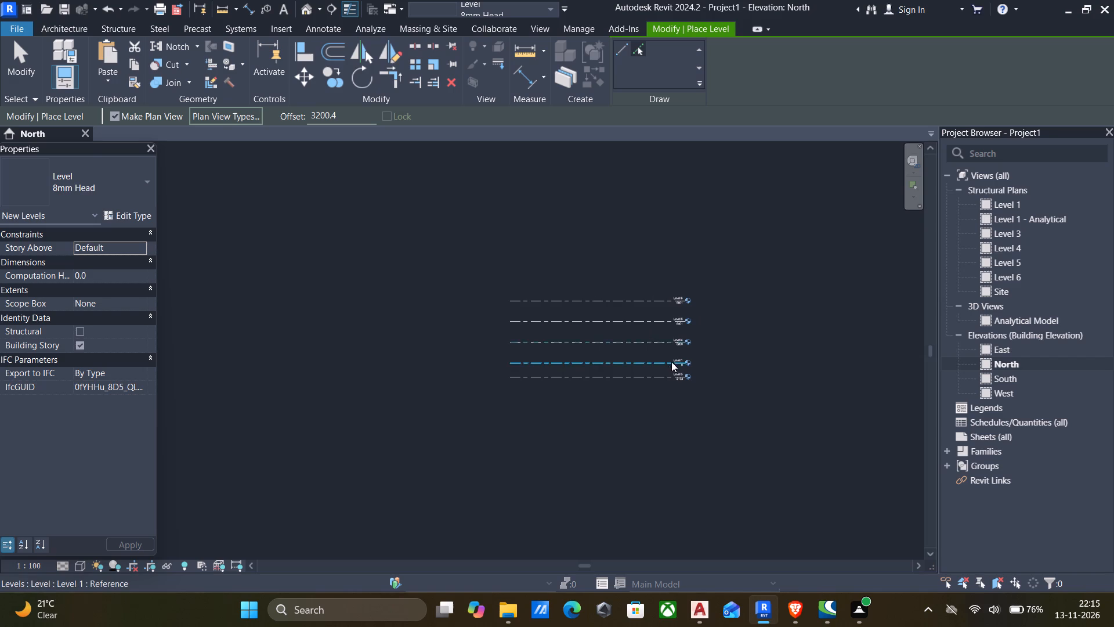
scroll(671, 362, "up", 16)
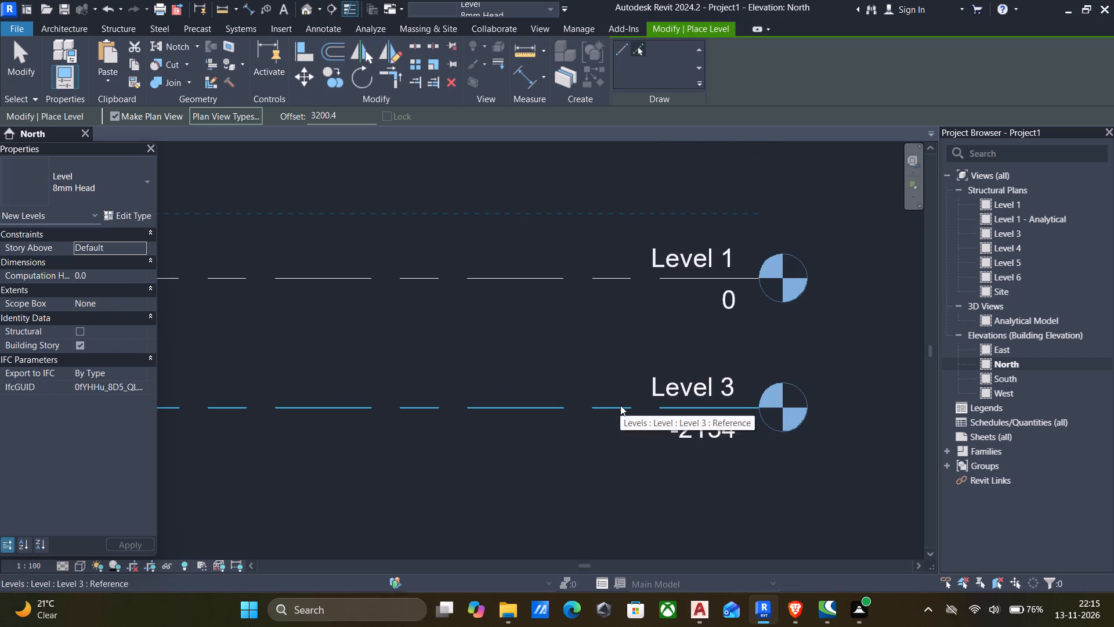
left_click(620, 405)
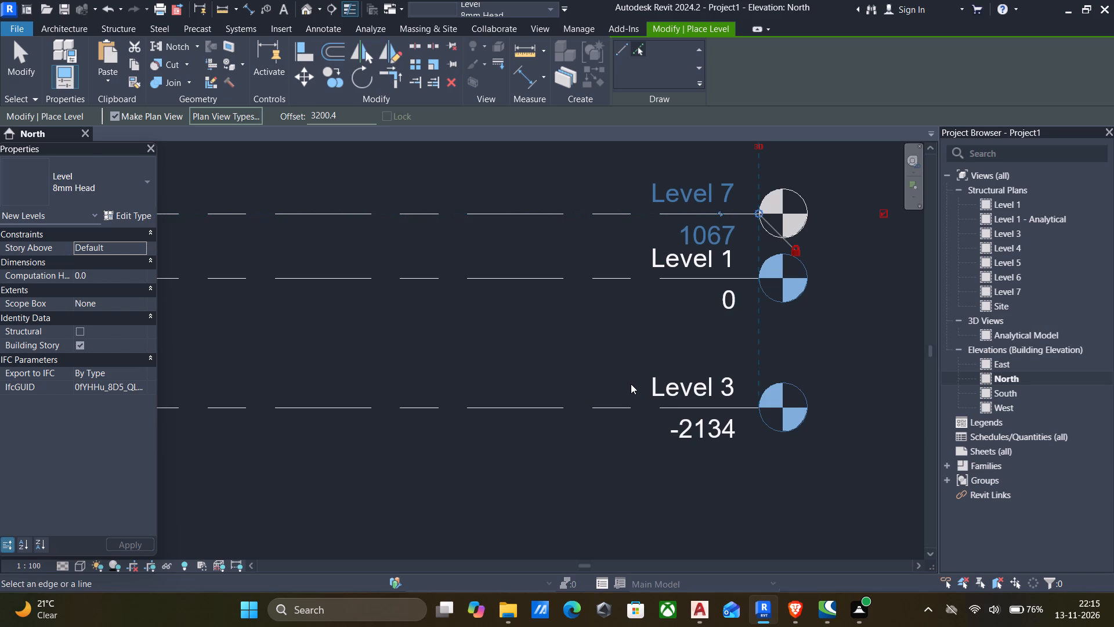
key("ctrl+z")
End level placement and rename Level 3, the lowest level, as 0-T.O.P, renaming its corresponding views too.
scroll(630, 379, "down", 3)
key("Escape")
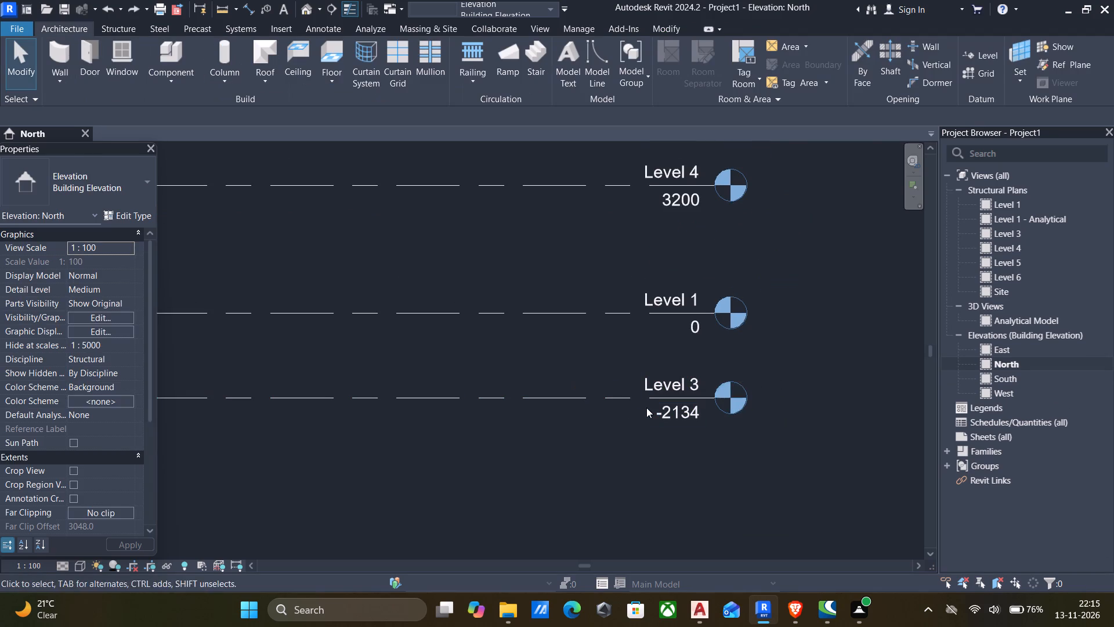
key("Escape")
left_click(607, 395)
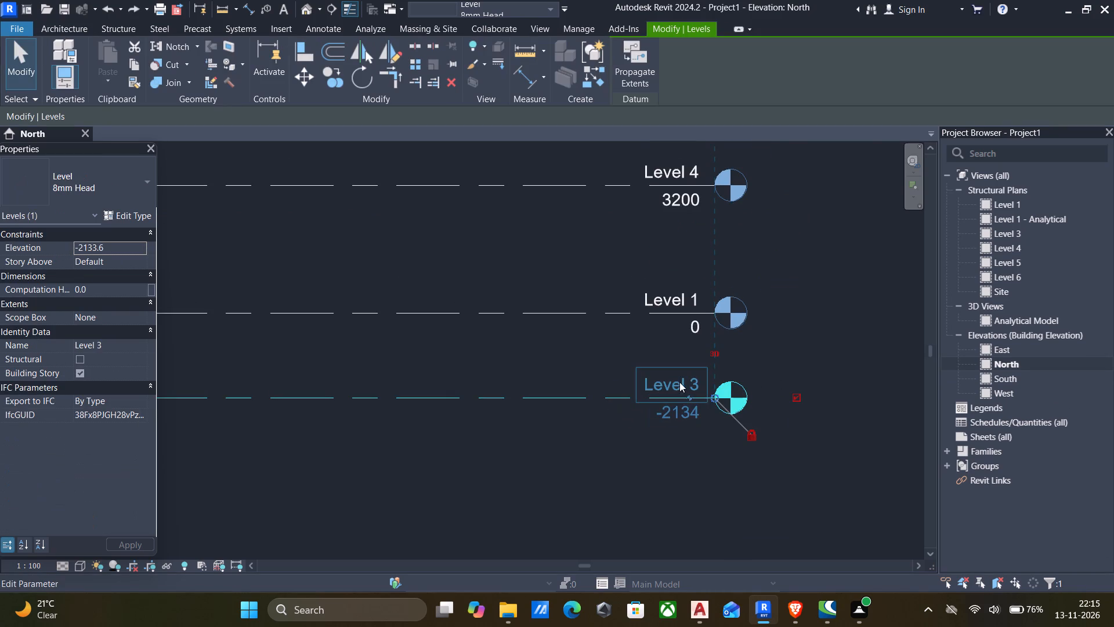
left_click(679, 382)
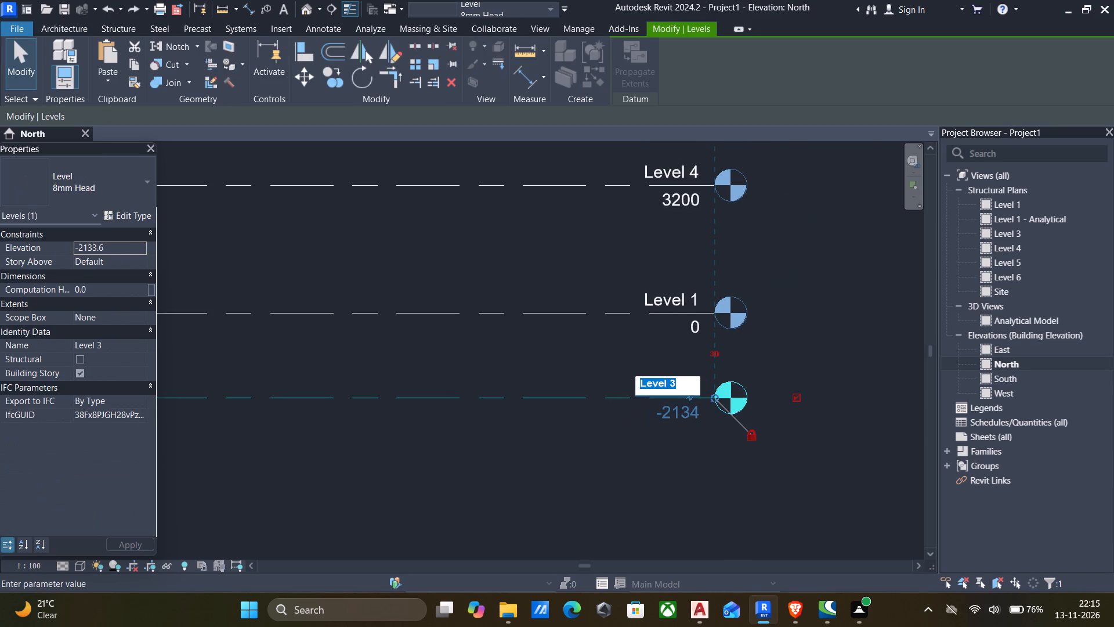
type("0-")
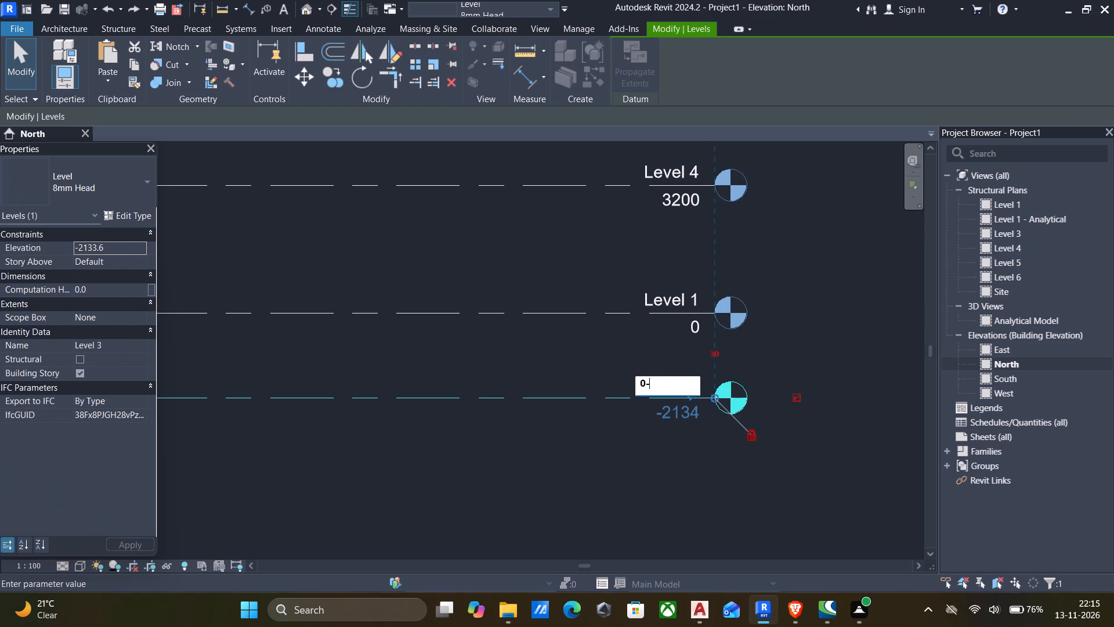
type("T.")
type("O.P")
left_click(802, 297)
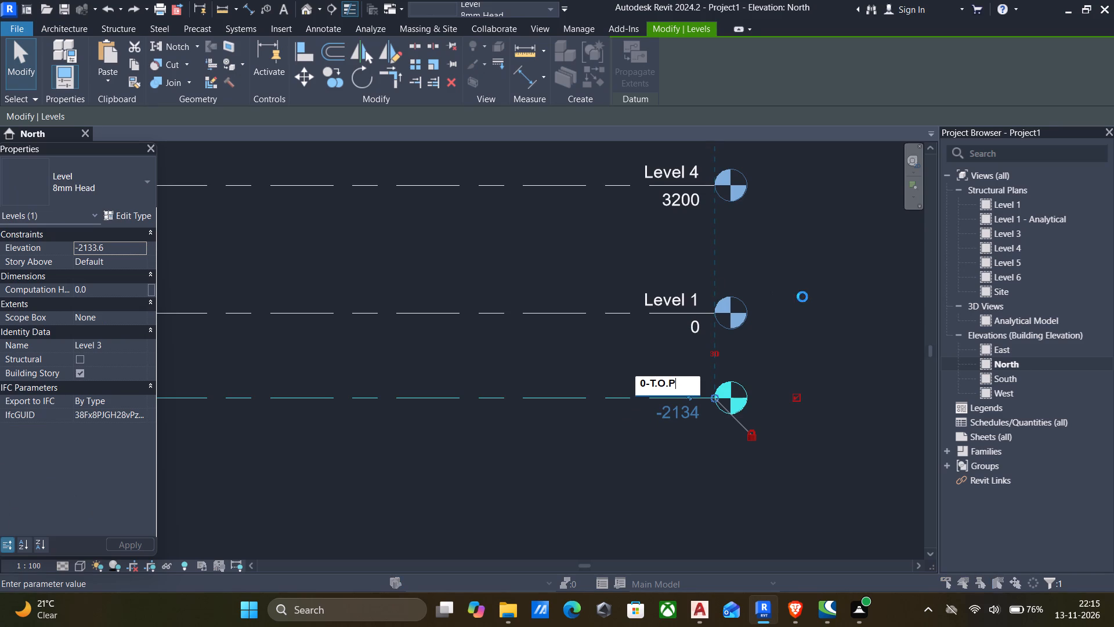
left_click(625, 305)
Rename Level 1 as 1-P.L together with its corresponding views.
left_click(572, 313)
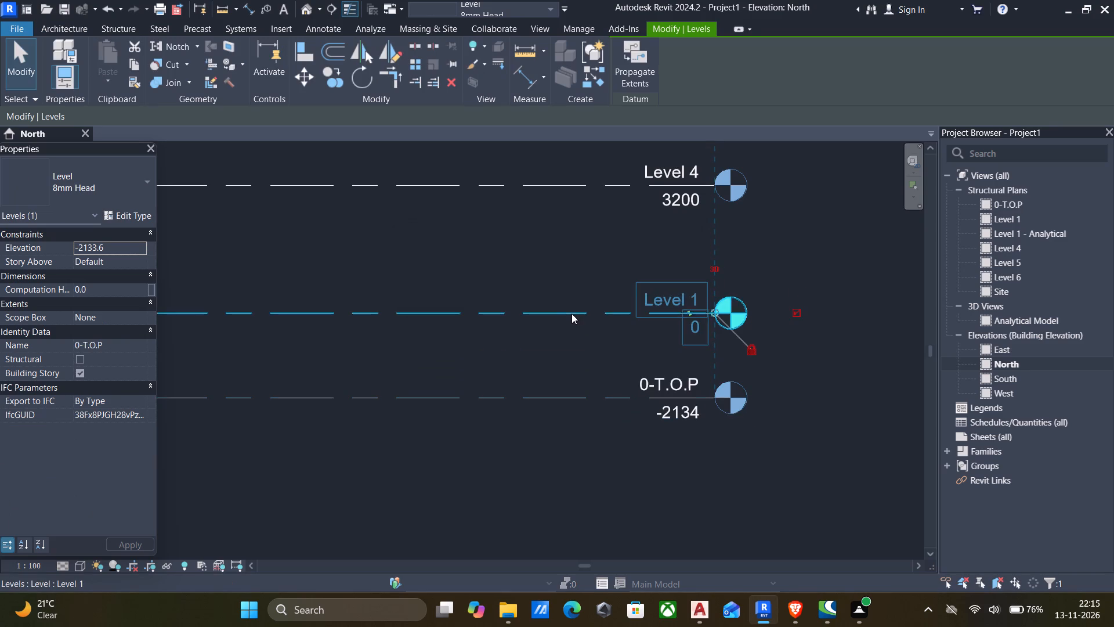
left_click(653, 296)
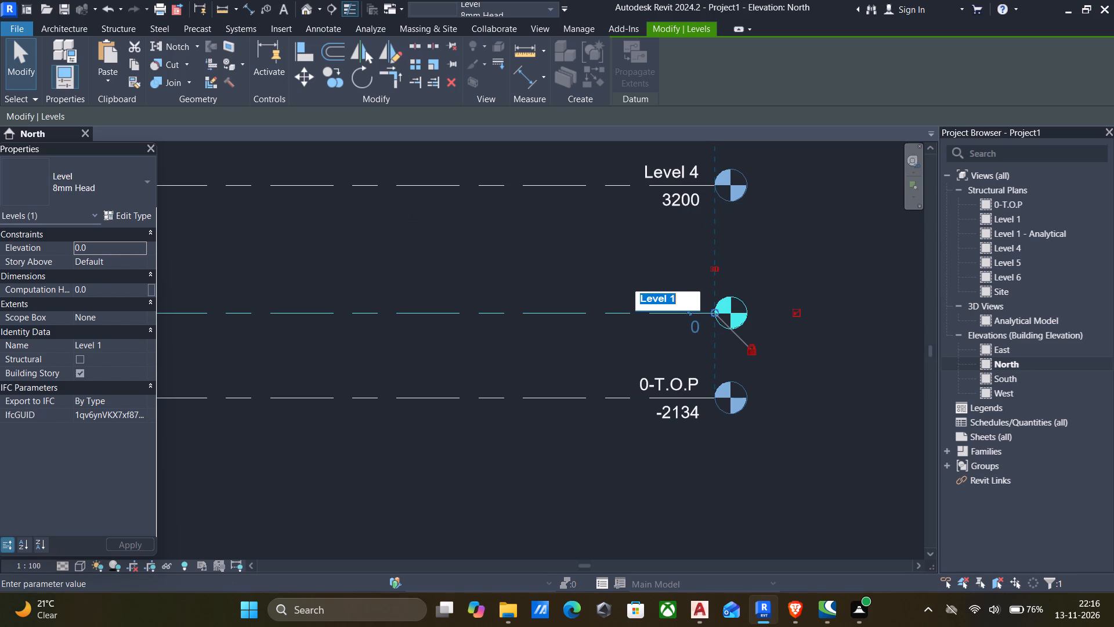
key("BackSpace")
type("1-")
type("P.L")
left_click(517, 251)
left_click(612, 304)
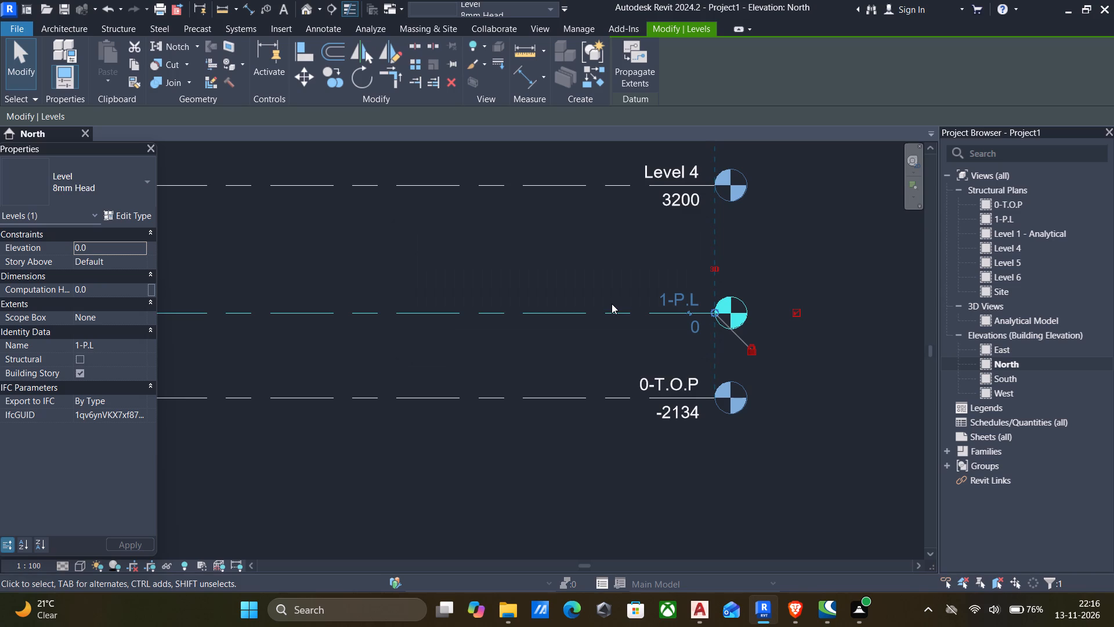
Rename Level 4 as 2-1ST FLOOR together with its corresponding views.
scroll(608, 215, "down", 3)
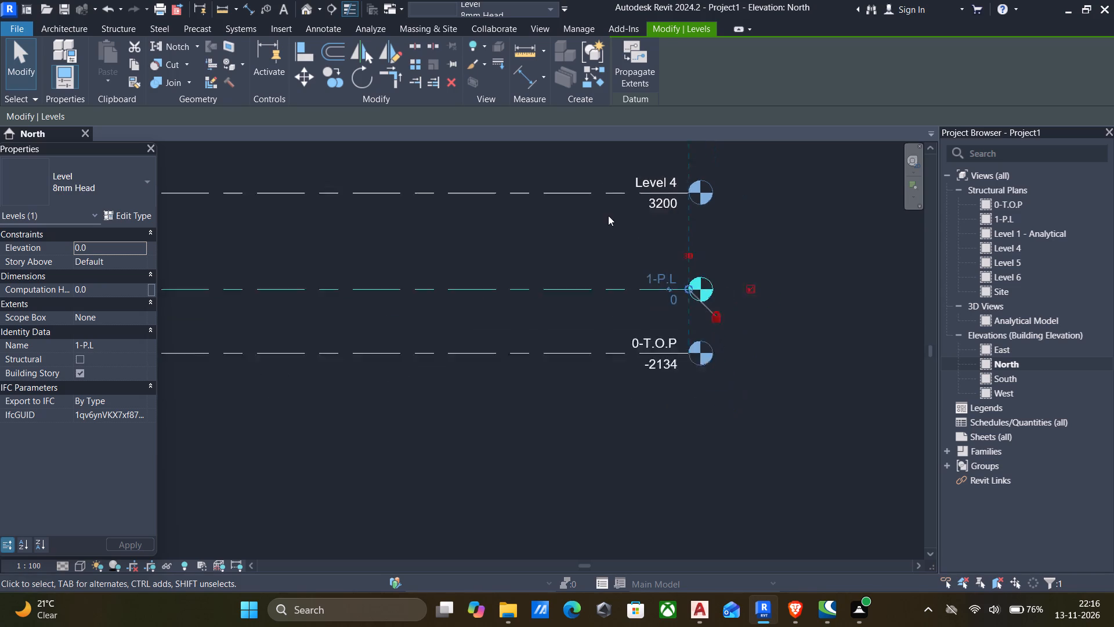
middle_click_drag(612, 247, 620, 300)
left_click(602, 251)
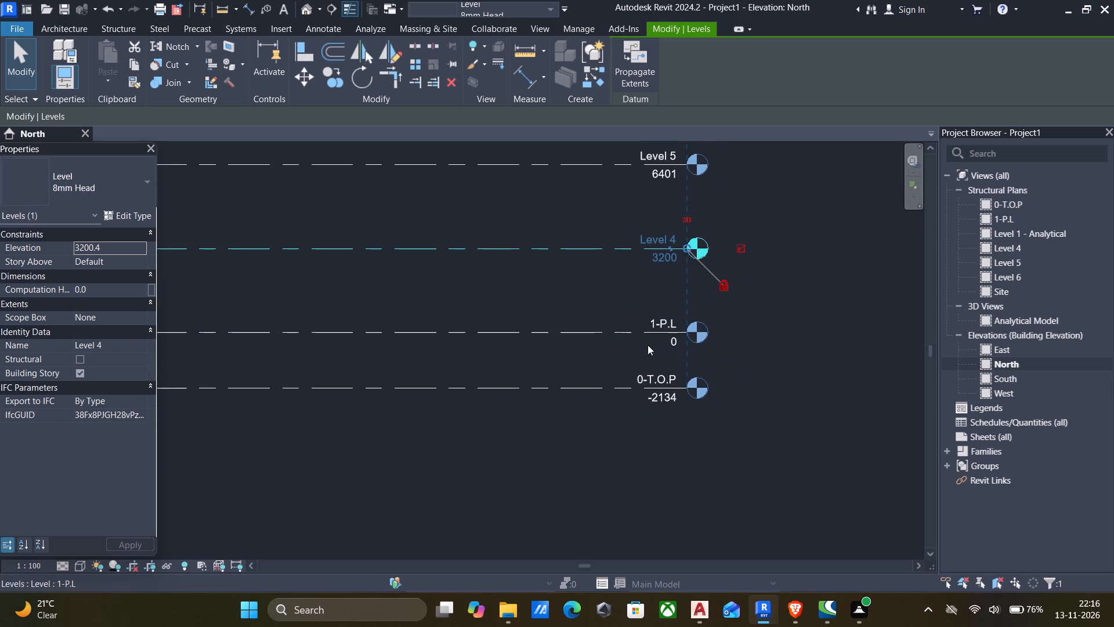
scroll(660, 327, "down", 5)
scroll(665, 203, "up", 2)
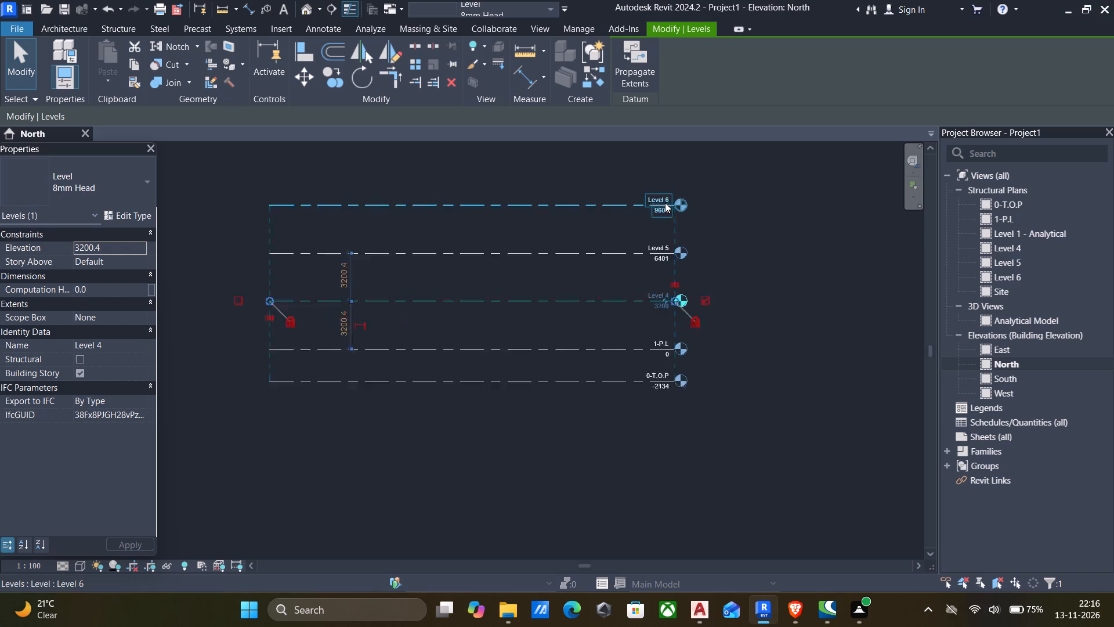
scroll(665, 203, "up", 3)
scroll(611, 390, "down", 1)
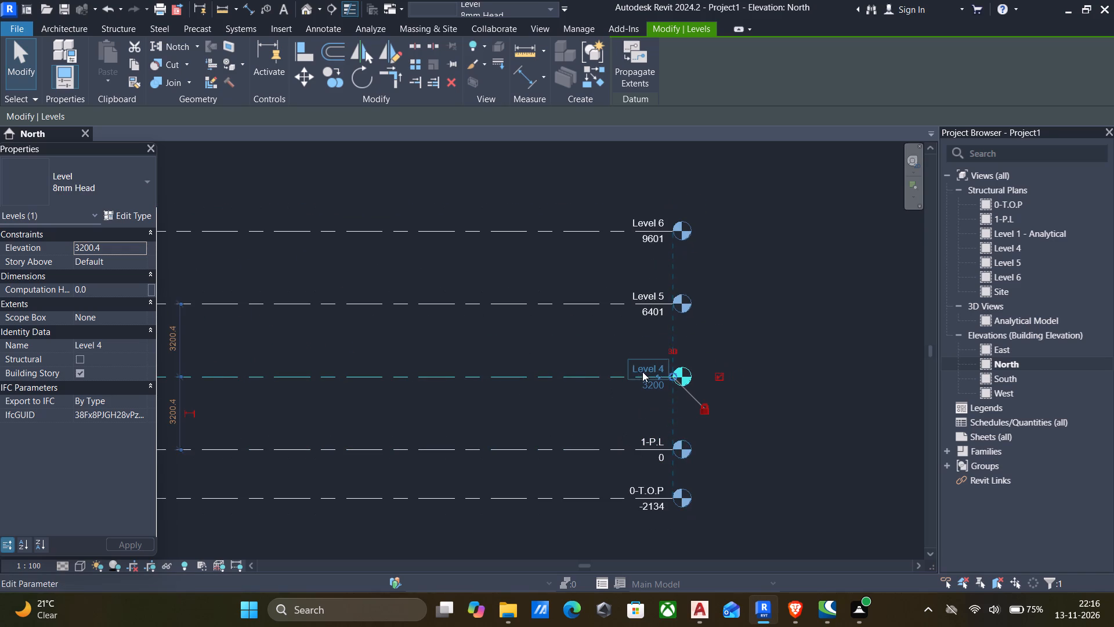
left_click(642, 372)
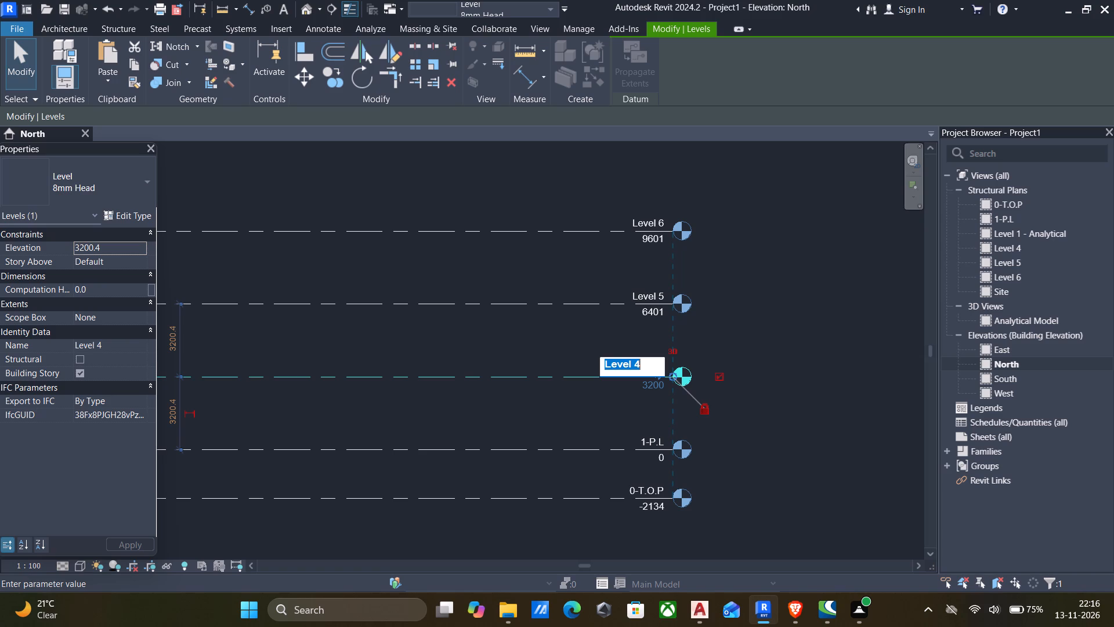
type("2-")
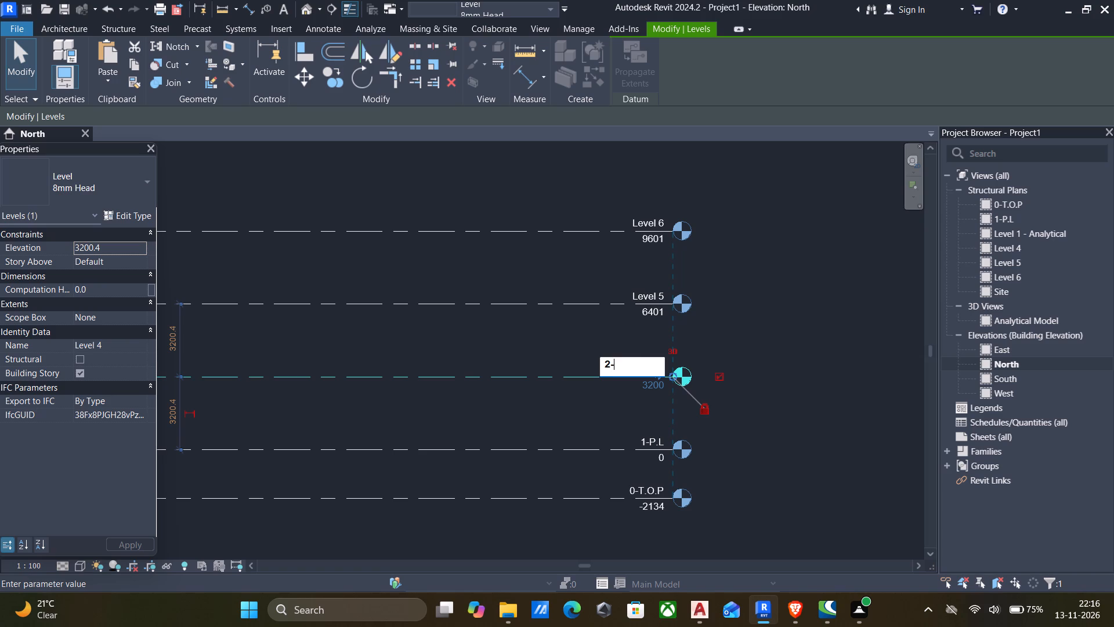
key("1")
type("ST")
key("space")
type("FLOOR")
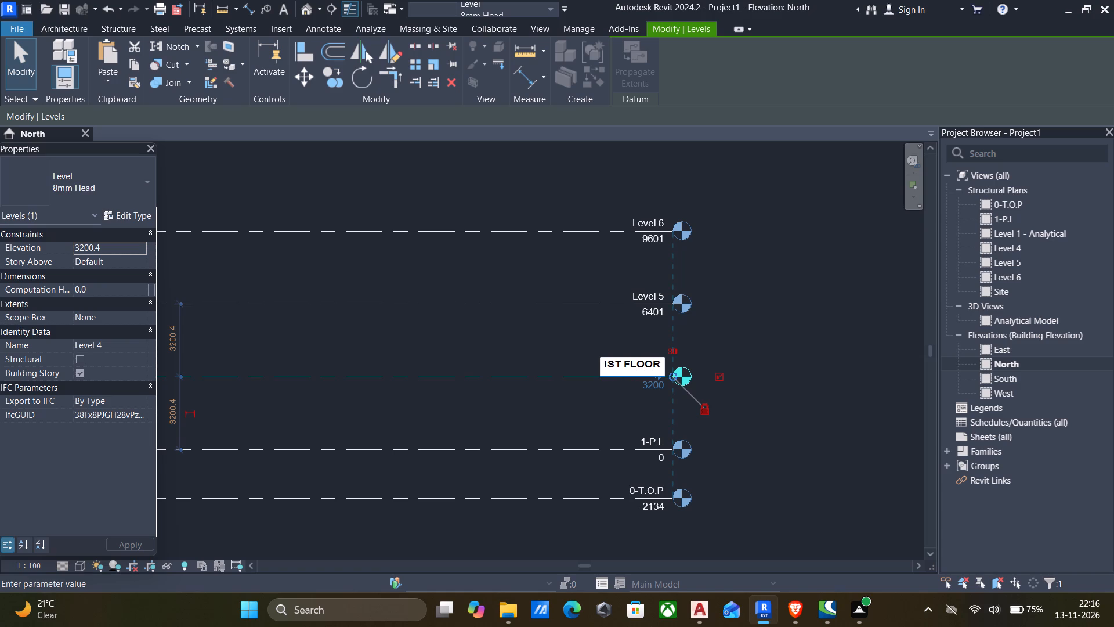
left_click(751, 351)
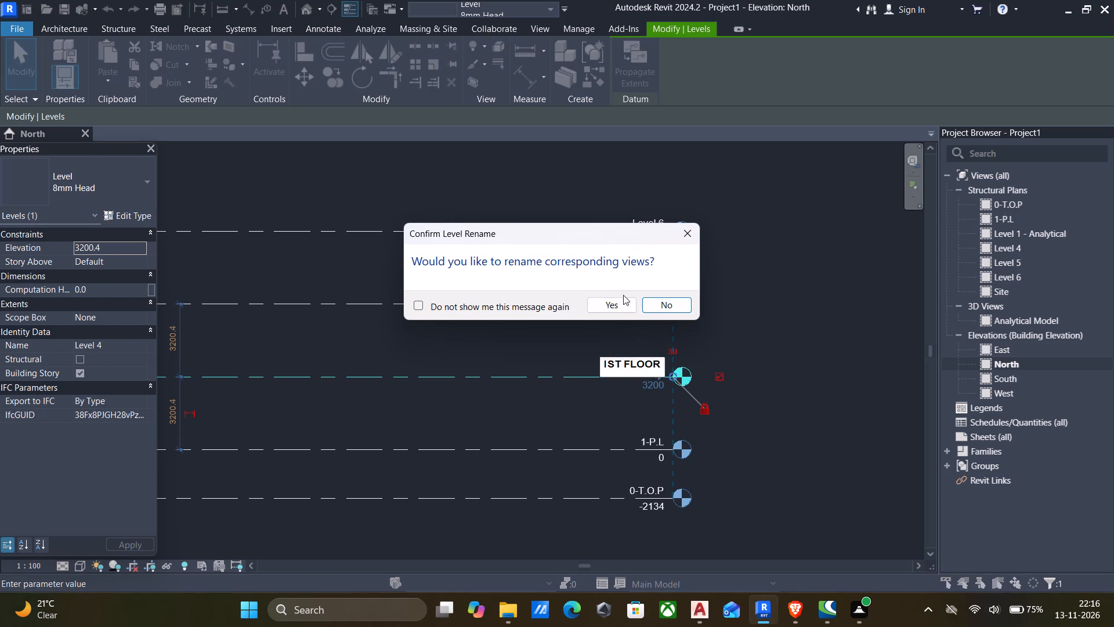
left_click(612, 300)
Rename Level 5 as 3-2ND FLOOR together with its corresponding views.
left_click(556, 307)
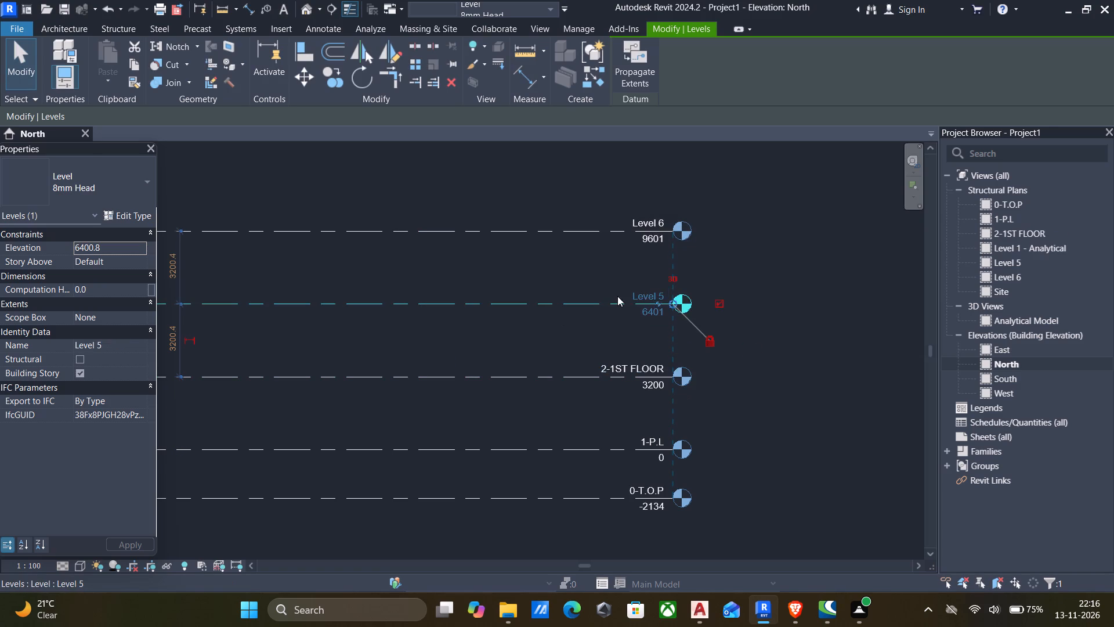
left_click(640, 292)
key("BackSpace")
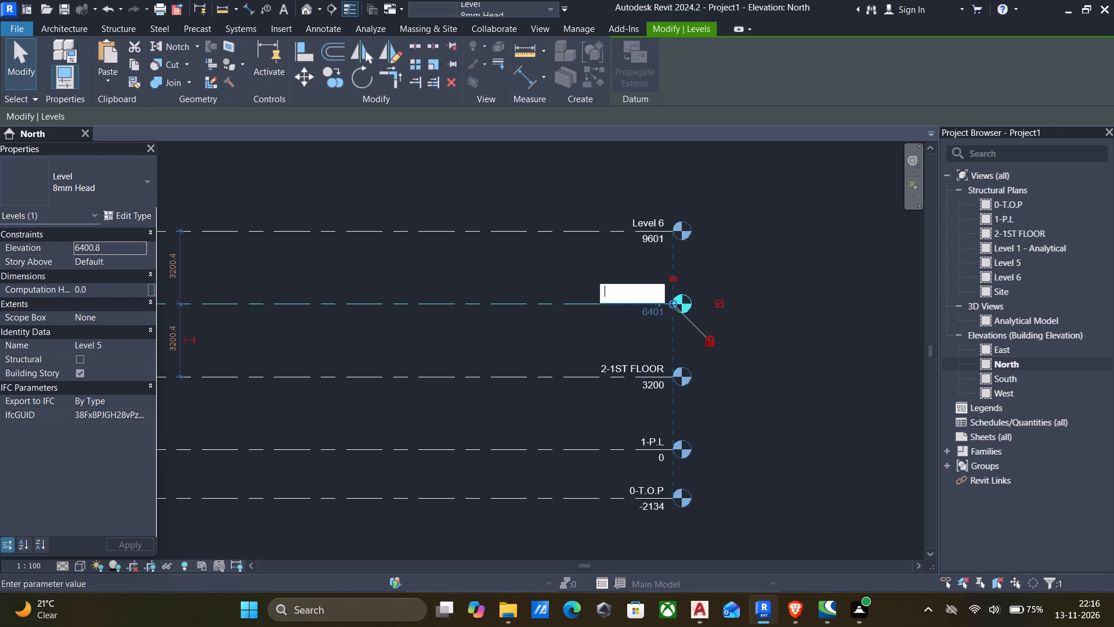
key("3")
key("minus")
type("2ND FLOOR")
left_click(746, 279)
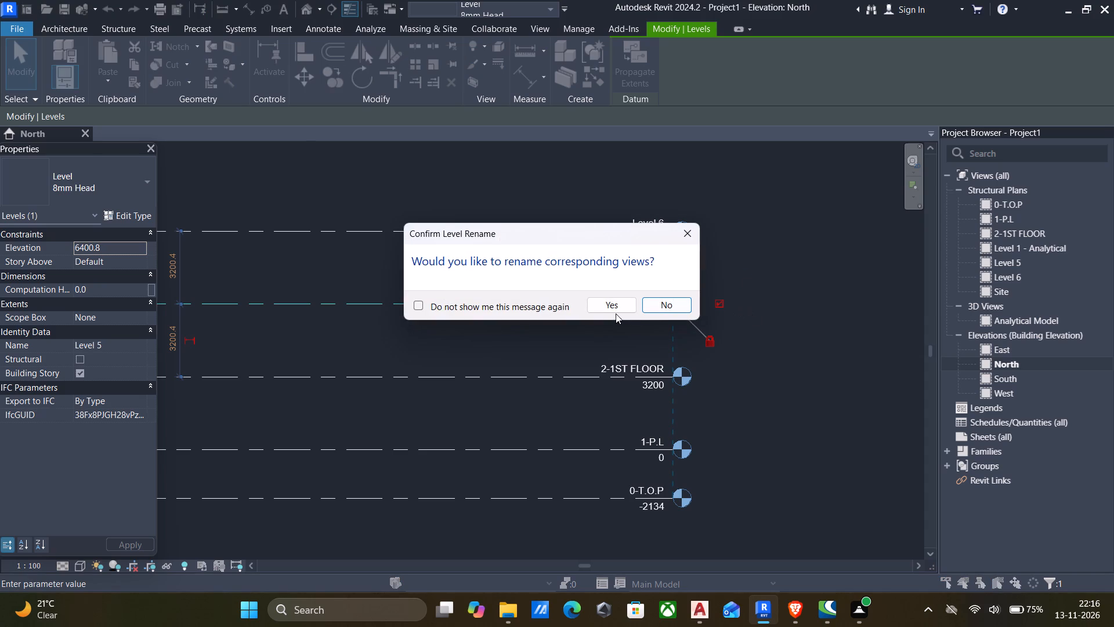
left_click(614, 302)
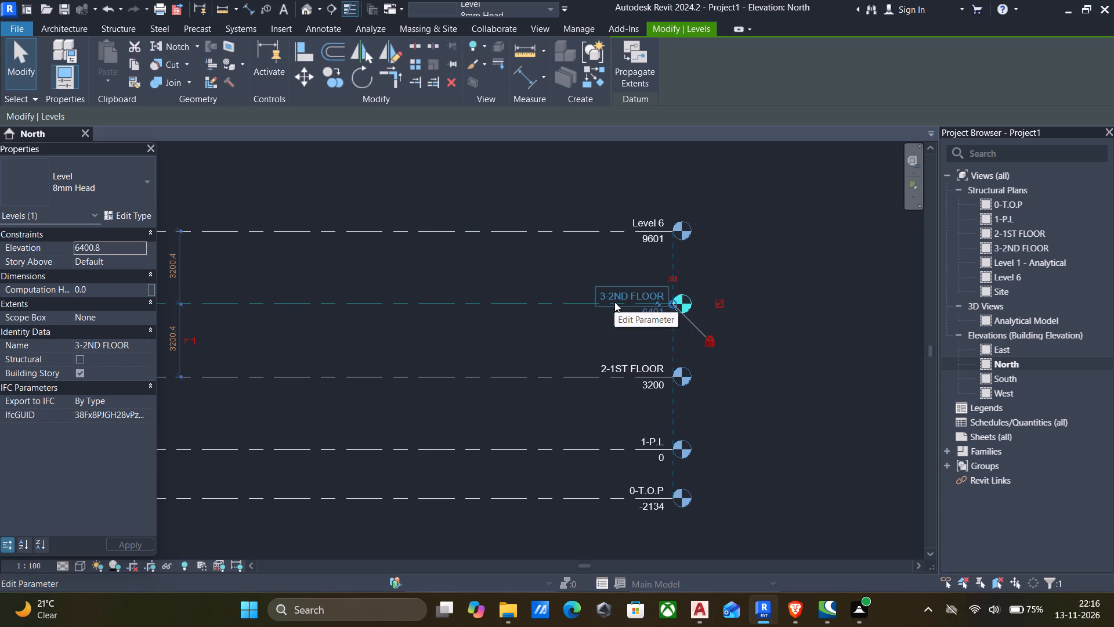
Rename Level 6, the topmost level, as 4-3RD FLOOR together with its corresponding views, and clear the selection.
left_click(545, 230)
scroll(652, 225, "up", 5)
left_click(647, 217)
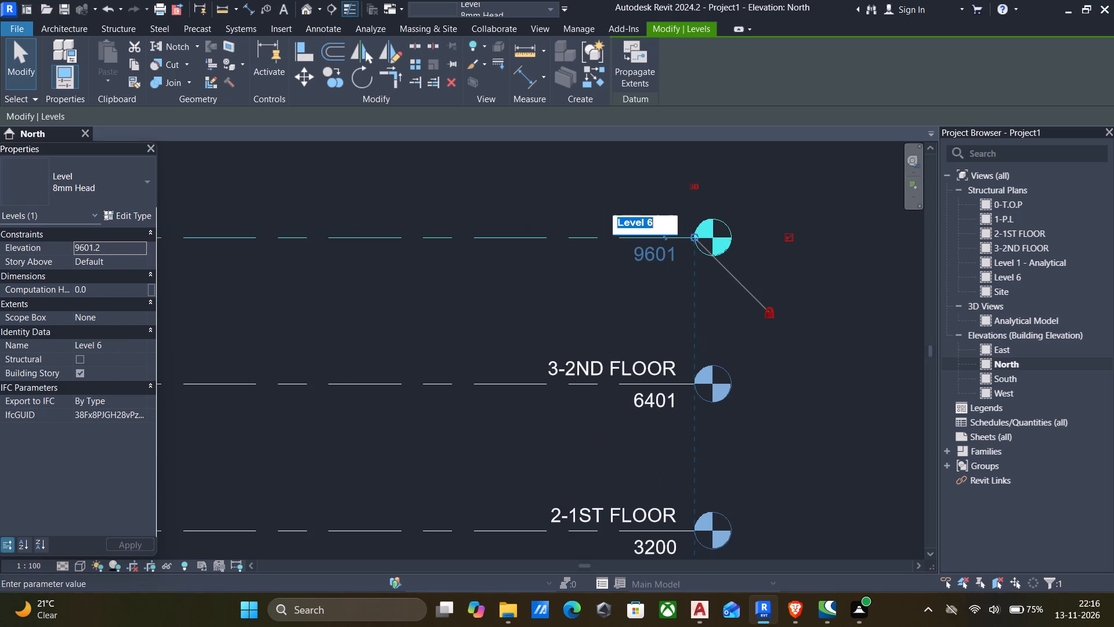
key("BackSpace")
type("4-")
type("3RD FLOO")
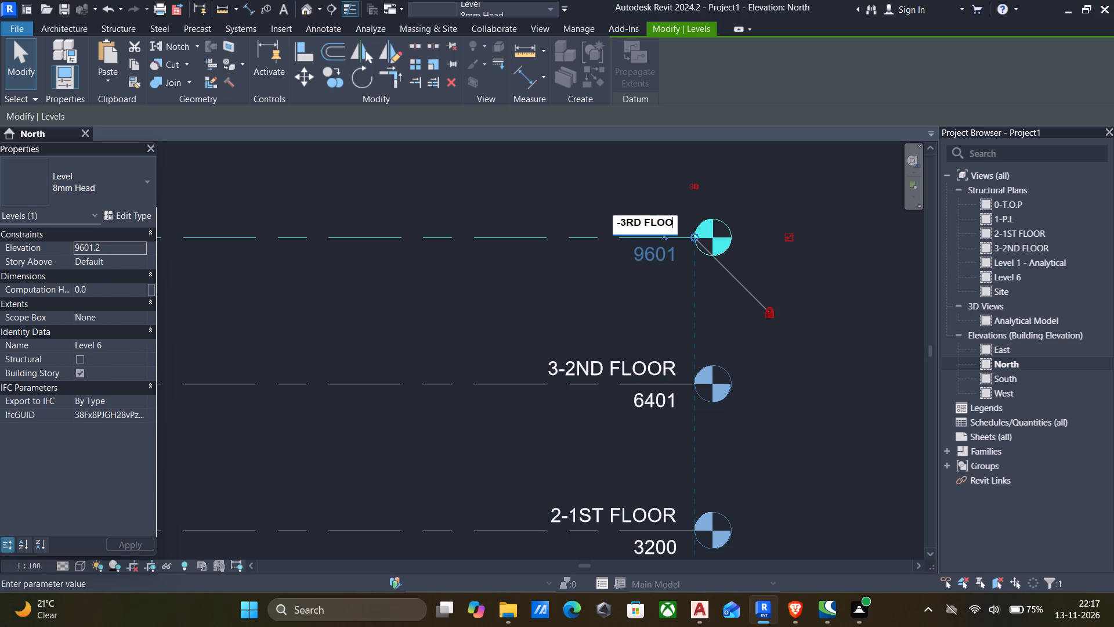
key("r")
left_click(542, 291)
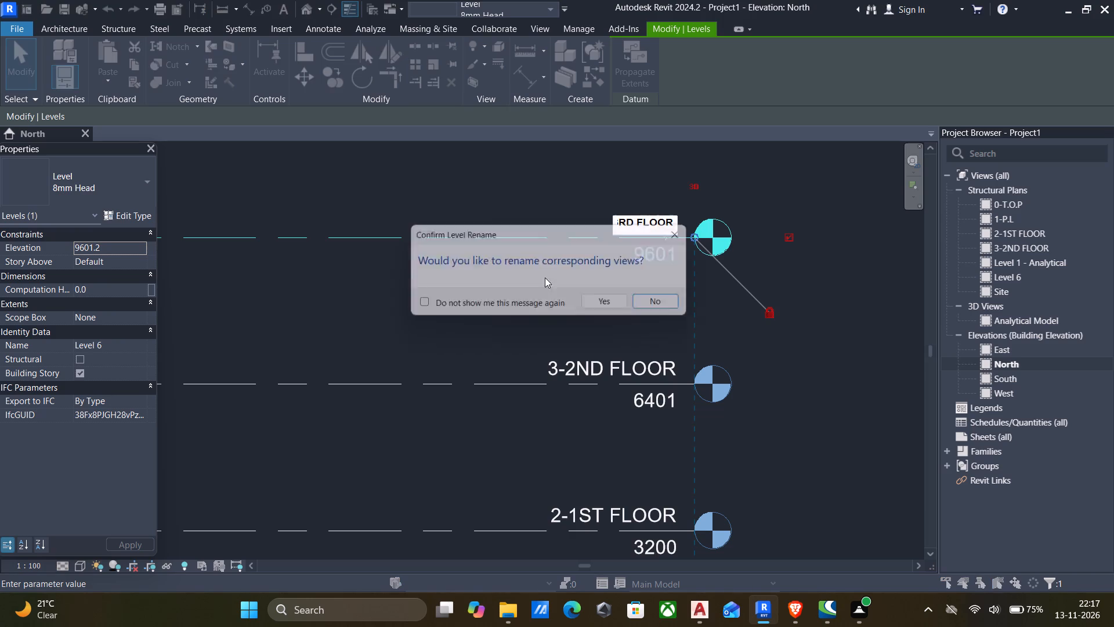
left_click(609, 304)
scroll(609, 304, "down", 6)
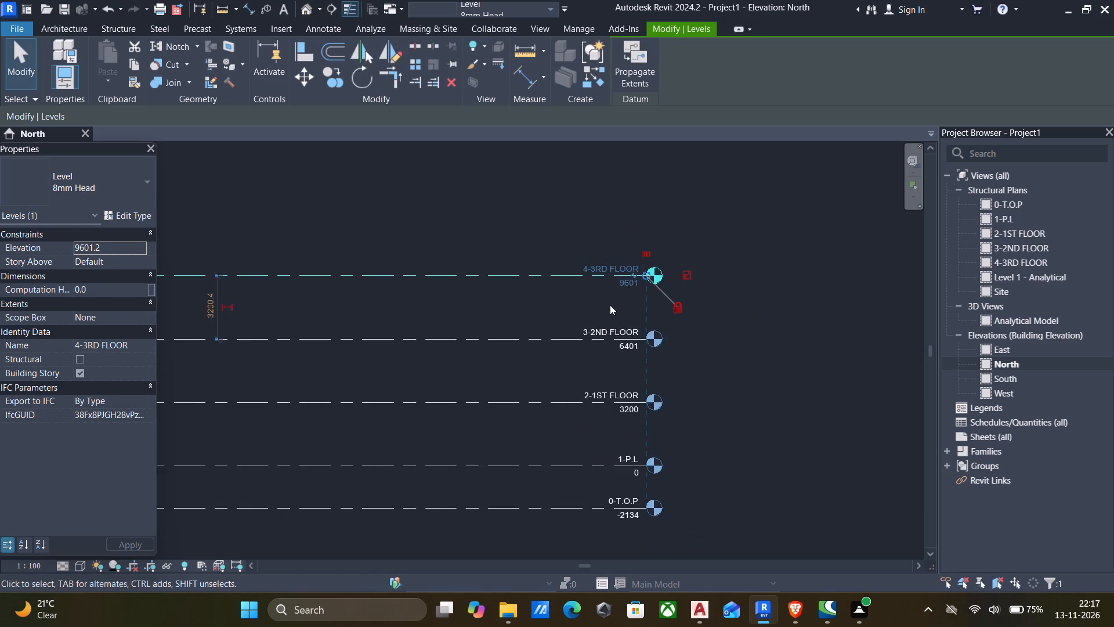
middle_click_drag(610, 305, 643, 309)
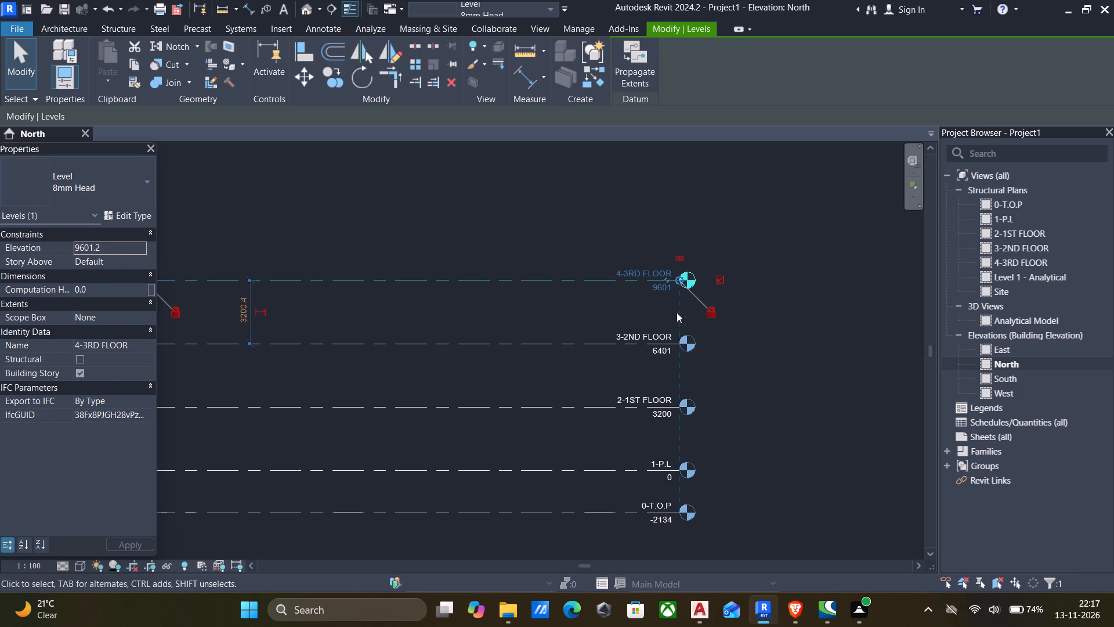
scroll(708, 313, "down", 4)
scroll(714, 297, "up", 6)
left_click(416, 201)
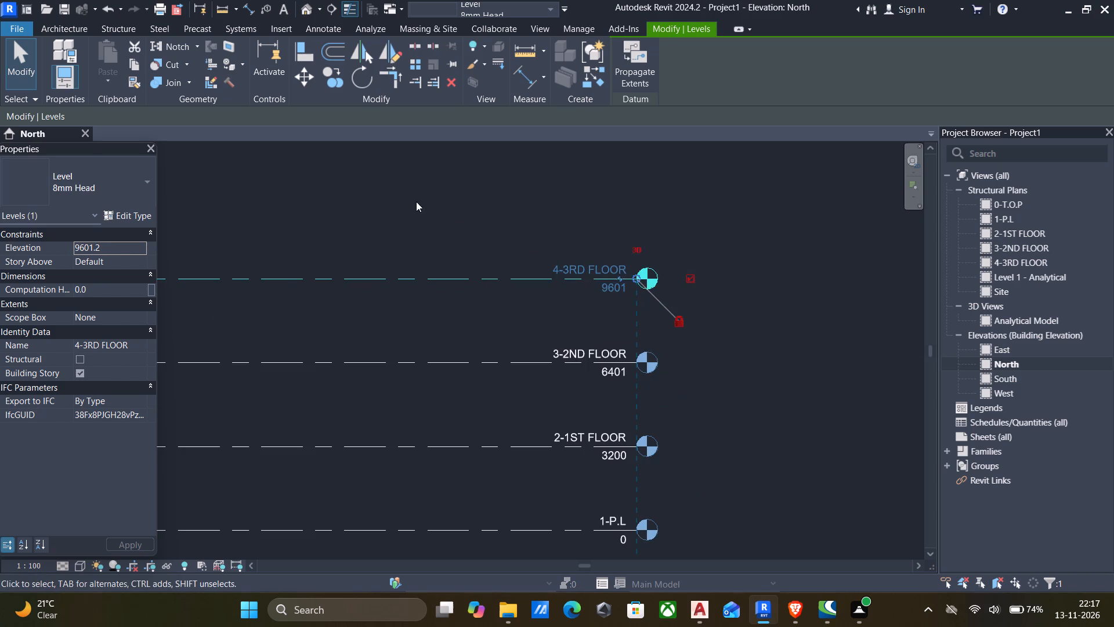
Check the New Structural Plan dialog for levels that still lack a plan view, and close it without creating any.
left_click(541, 27)
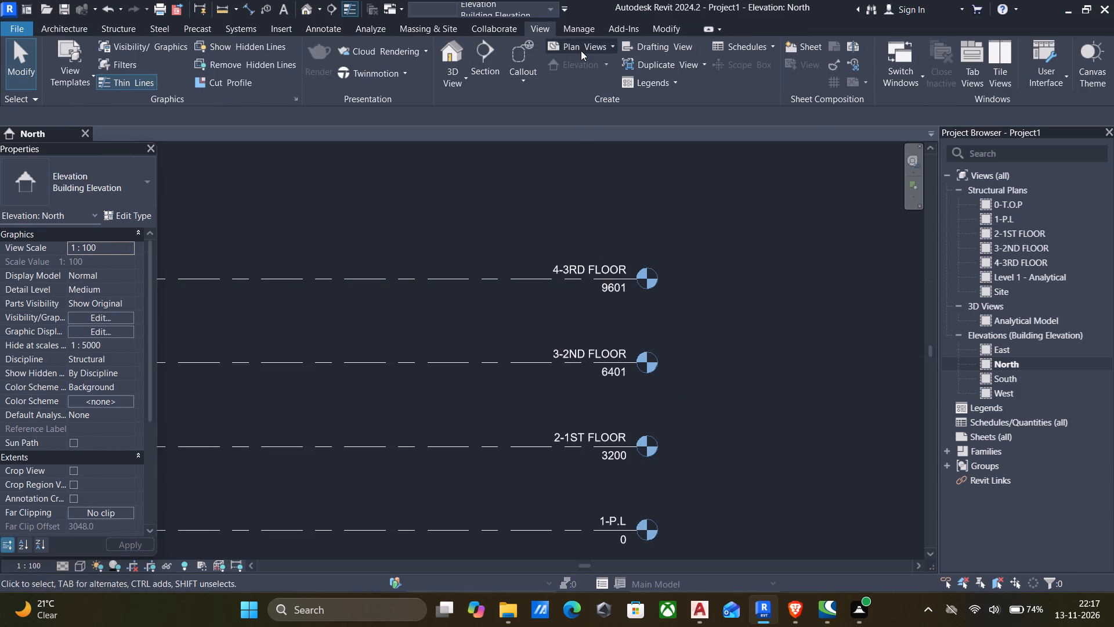
left_click(581, 51)
left_click(574, 122)
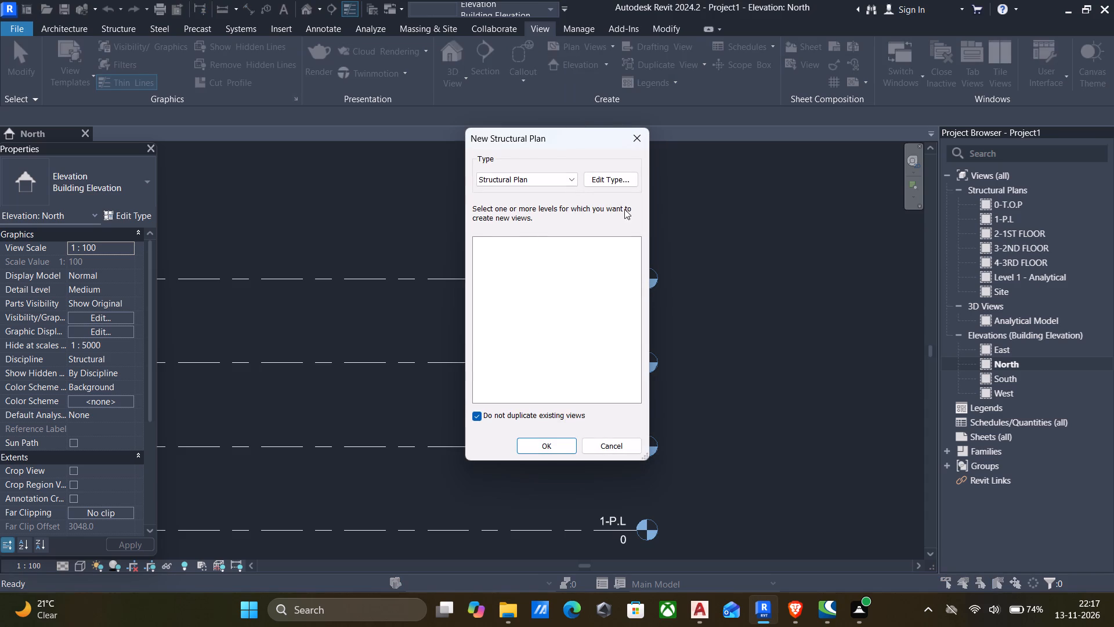
left_click(640, 143)
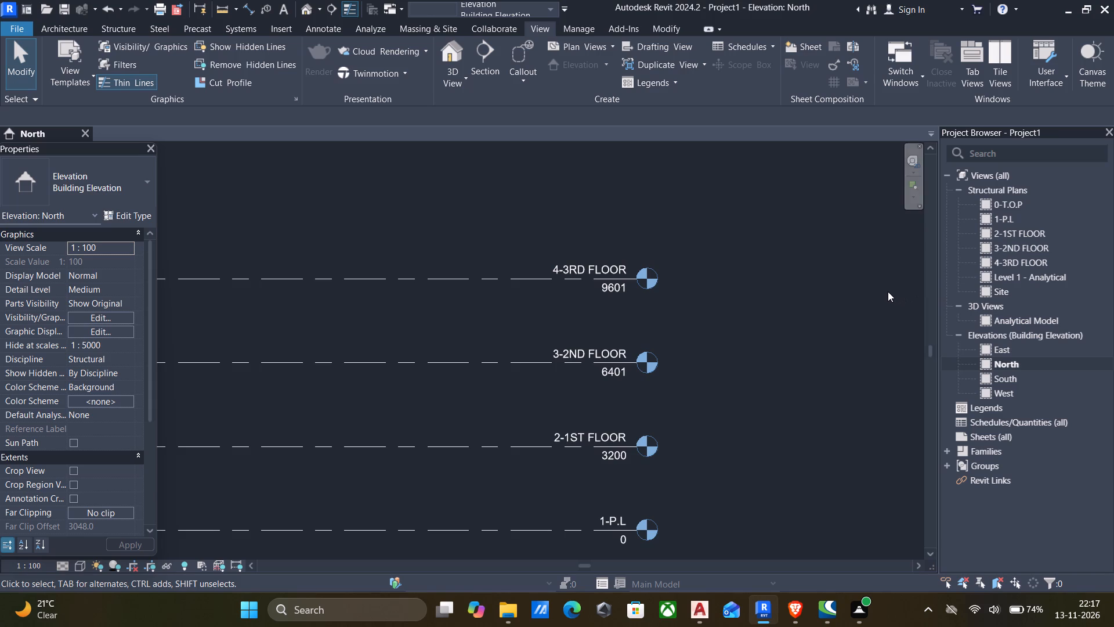
Open the 0-T.O.P structural plan view.
scroll(840, 309, "down", 5)
scroll(803, 344, "down", 2)
middle_click_drag(802, 345, 791, 318)
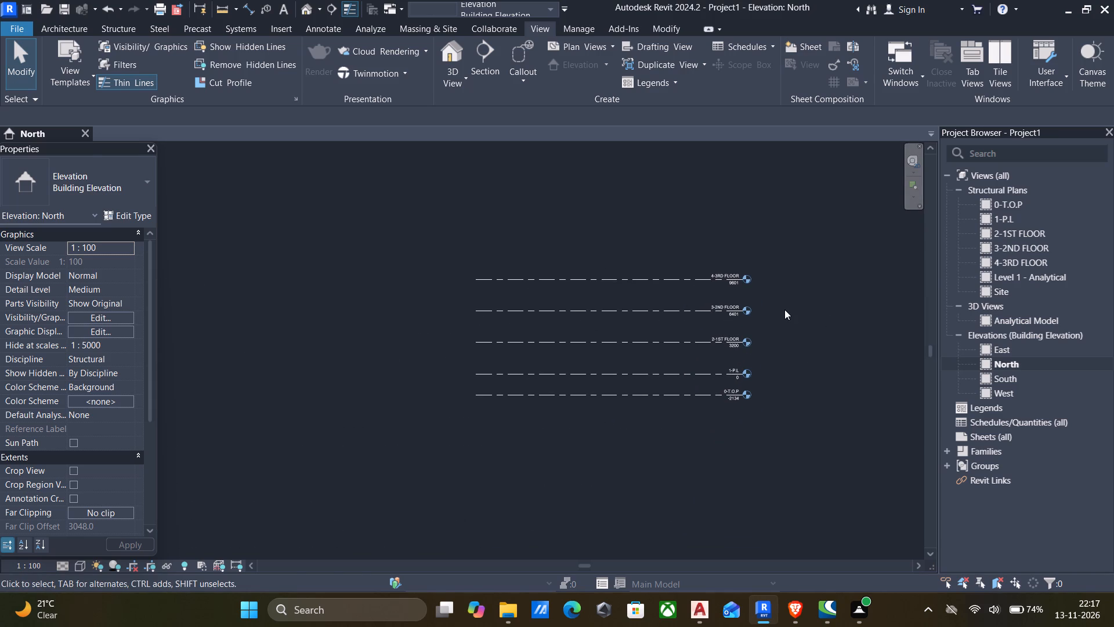
double_click(989, 203)
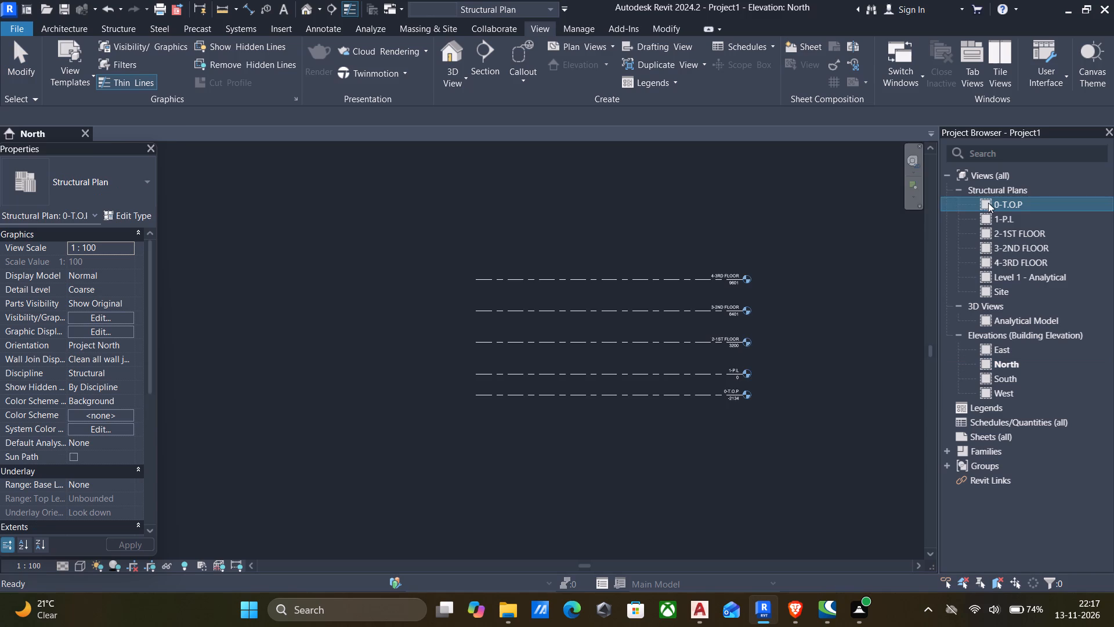
scroll(583, 278, "down", 3)
middle_click_drag(583, 279, 643, 282)
scroll(592, 298, "up", 5)
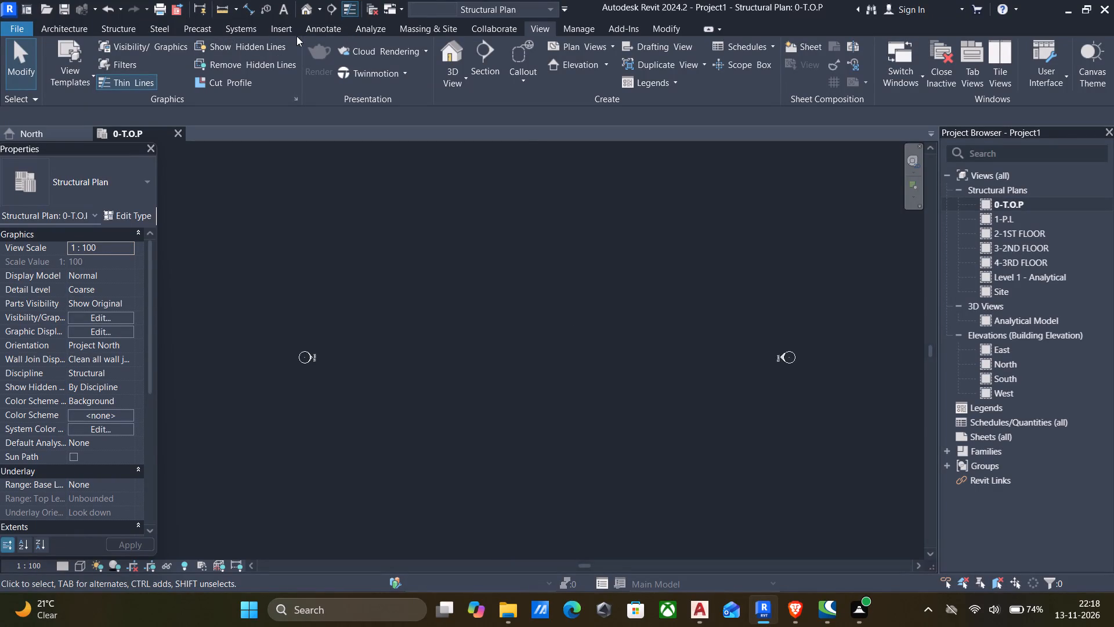
Start linking a CAD file and choose Reinforcement cad file.dwg from the AUTOCAD PLANS FUJI folder in Downloads.
left_click(280, 31)
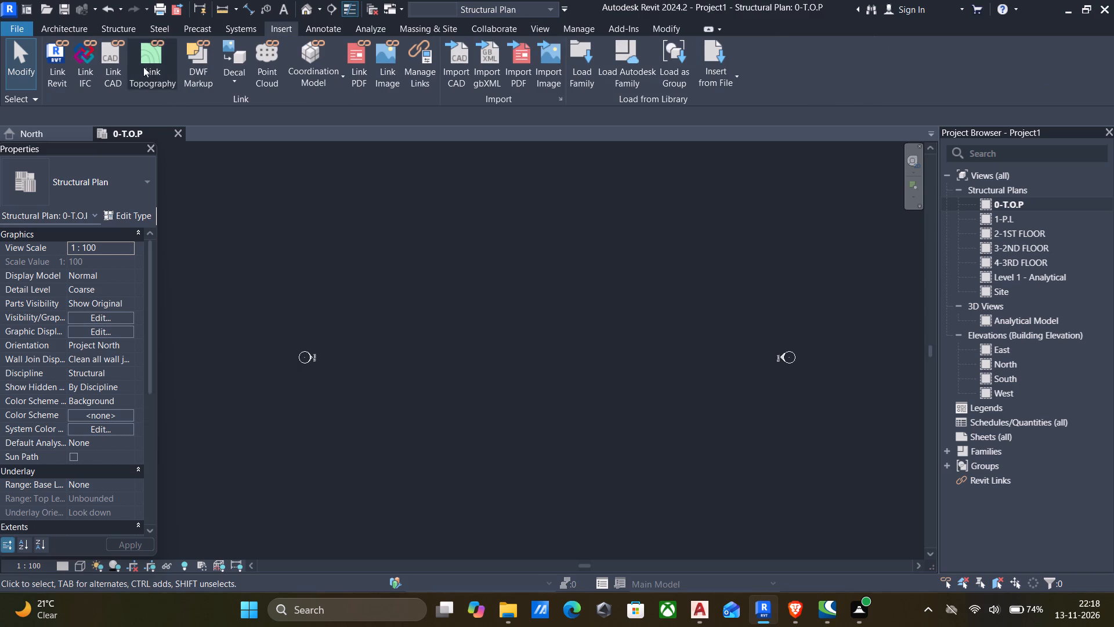
left_click(118, 63)
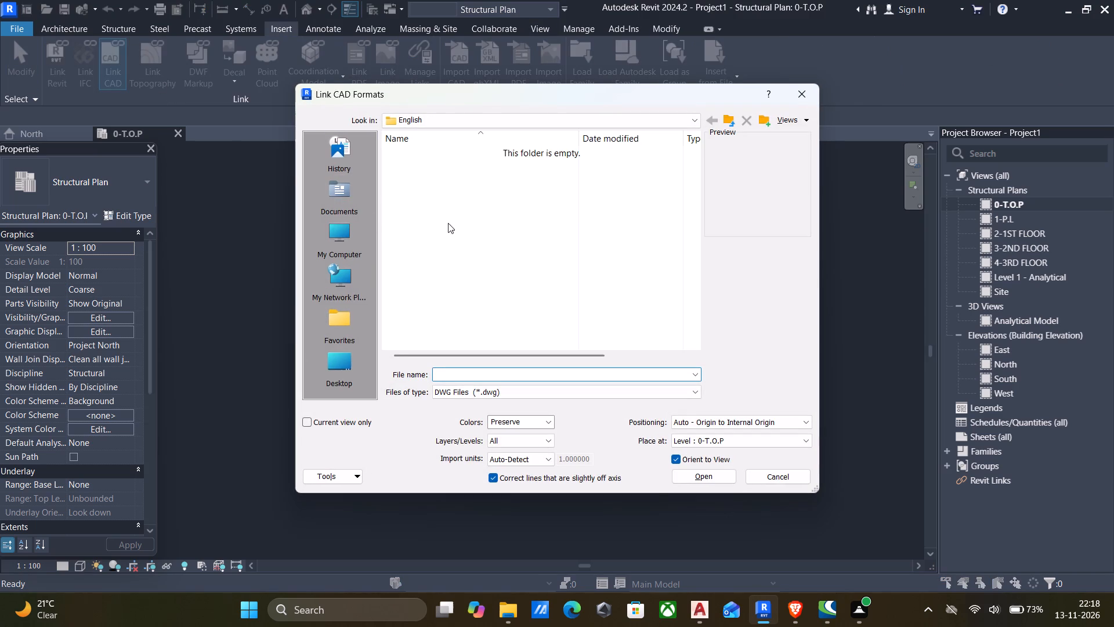
scroll(353, 338, "down", 6)
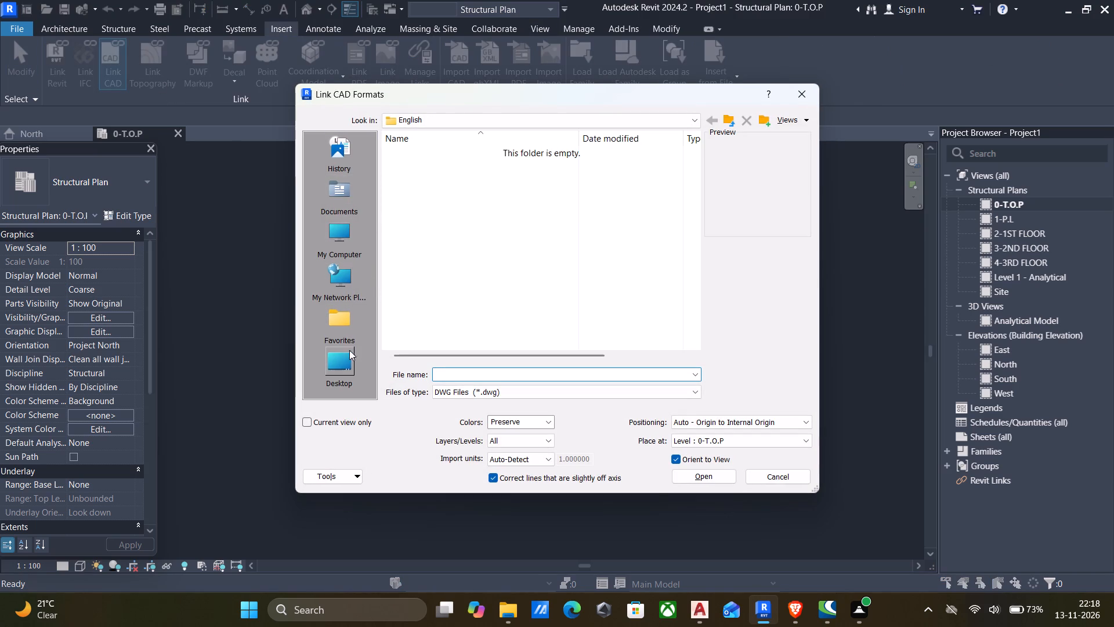
double_click(346, 358)
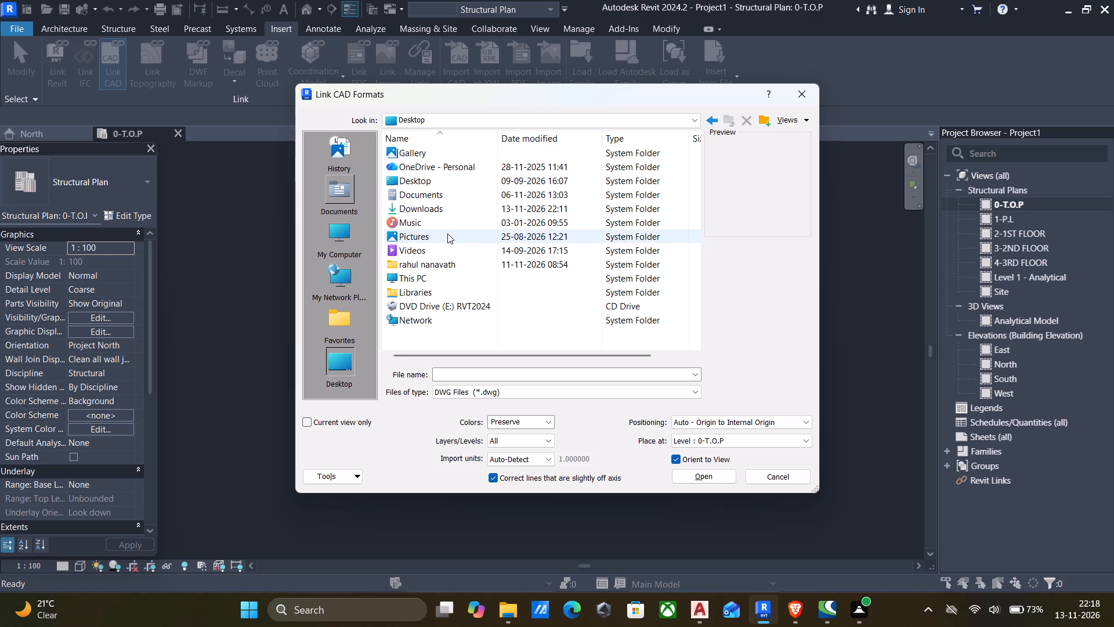
double_click(412, 207)
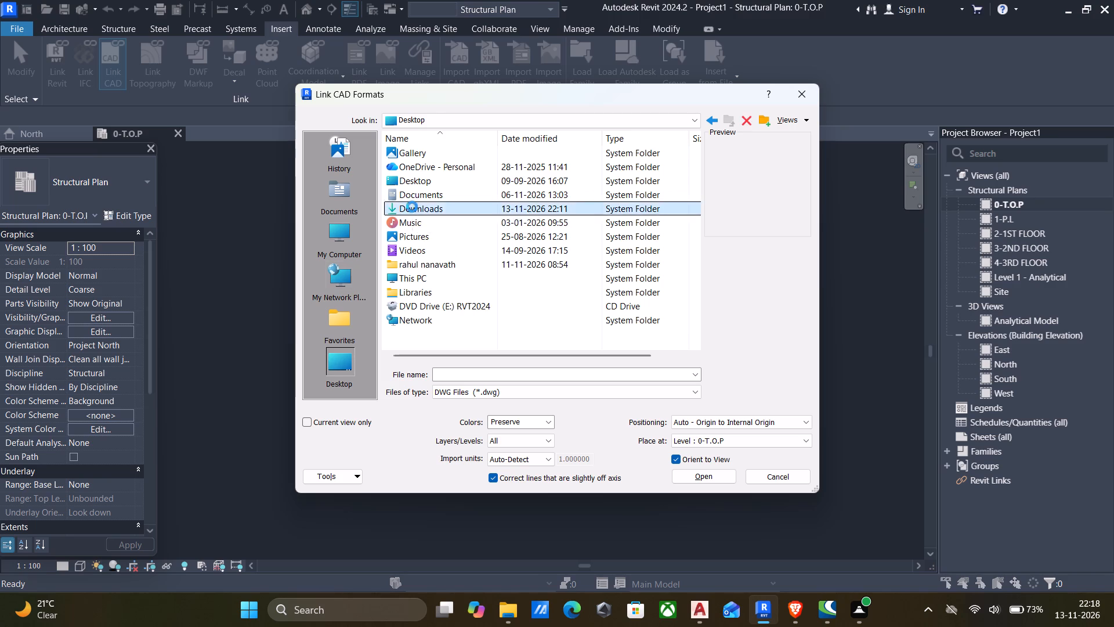
double_click(431, 168)
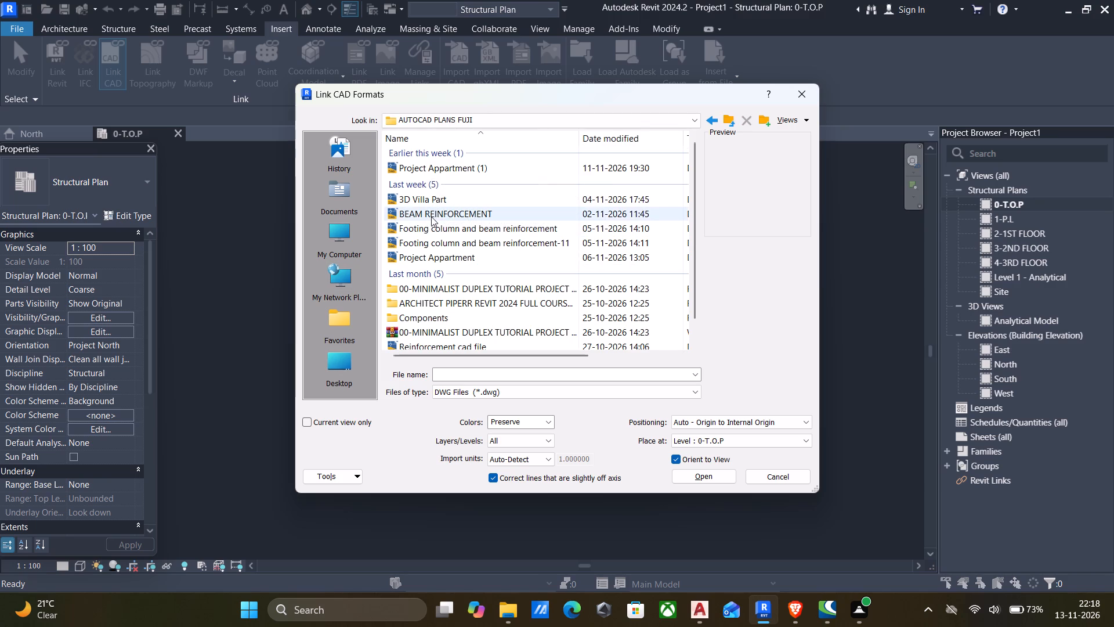
scroll(431, 239, "down", 4)
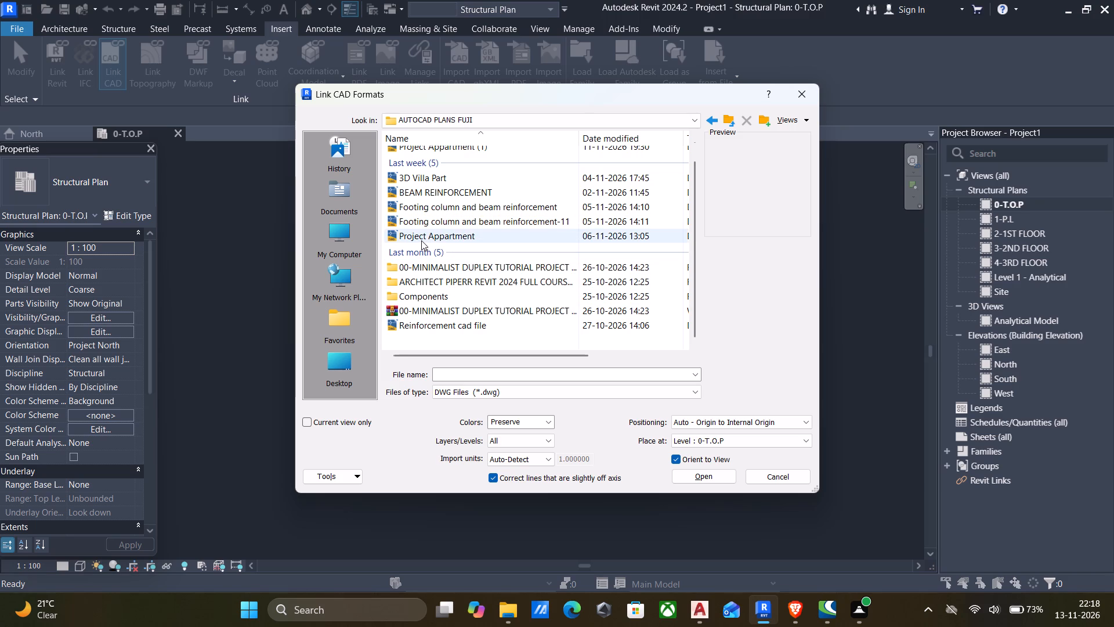
scroll(424, 192, "up", 2)
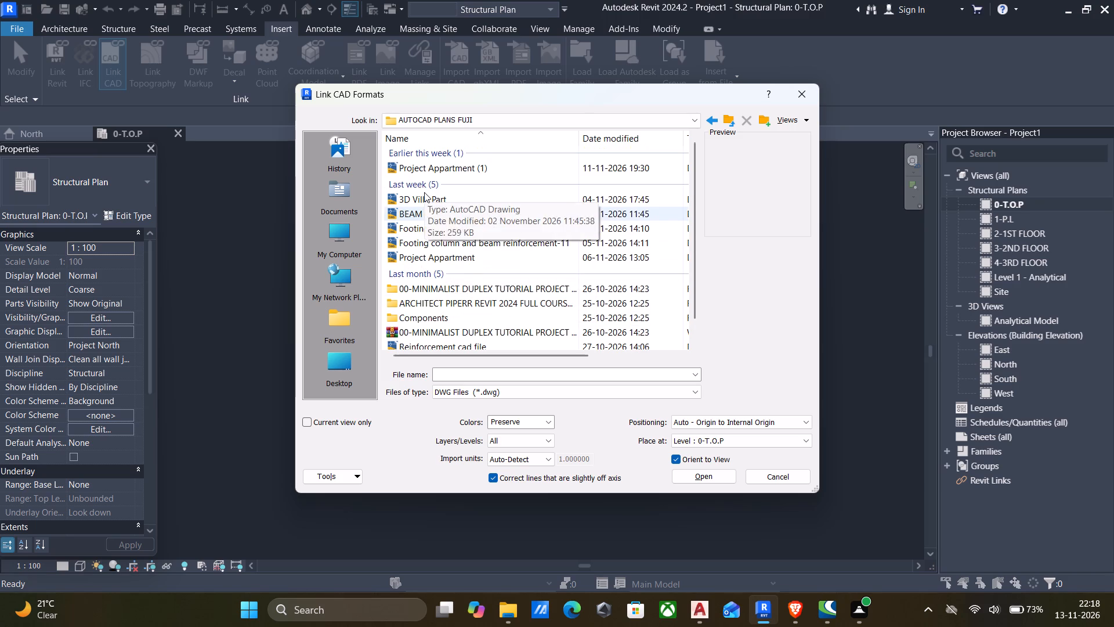
scroll(424, 192, "up", 2)
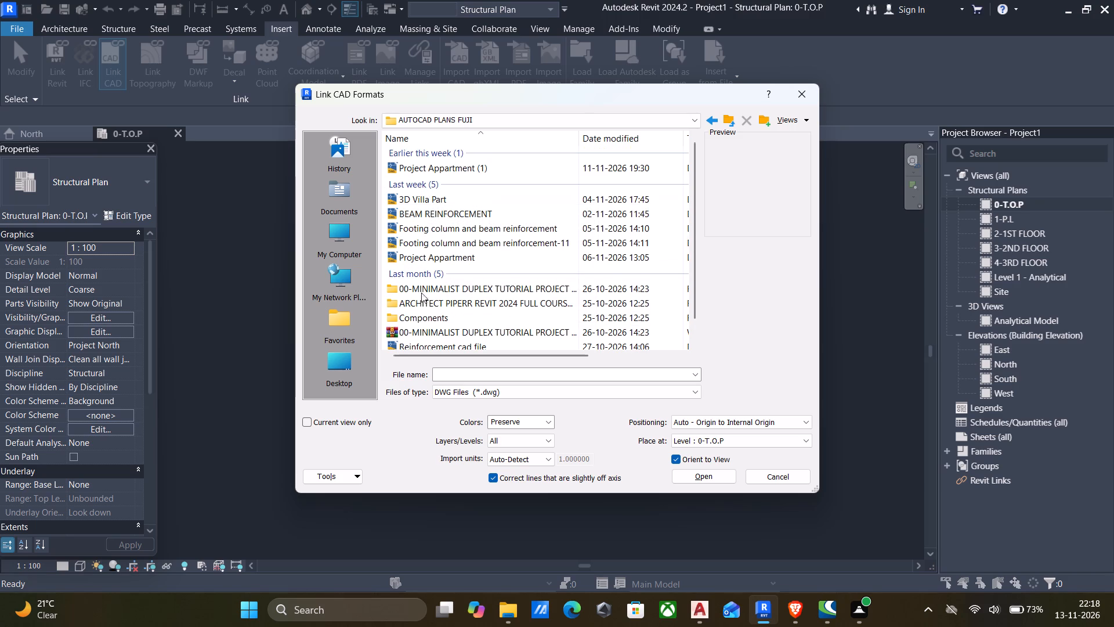
scroll(429, 328, "down", 5)
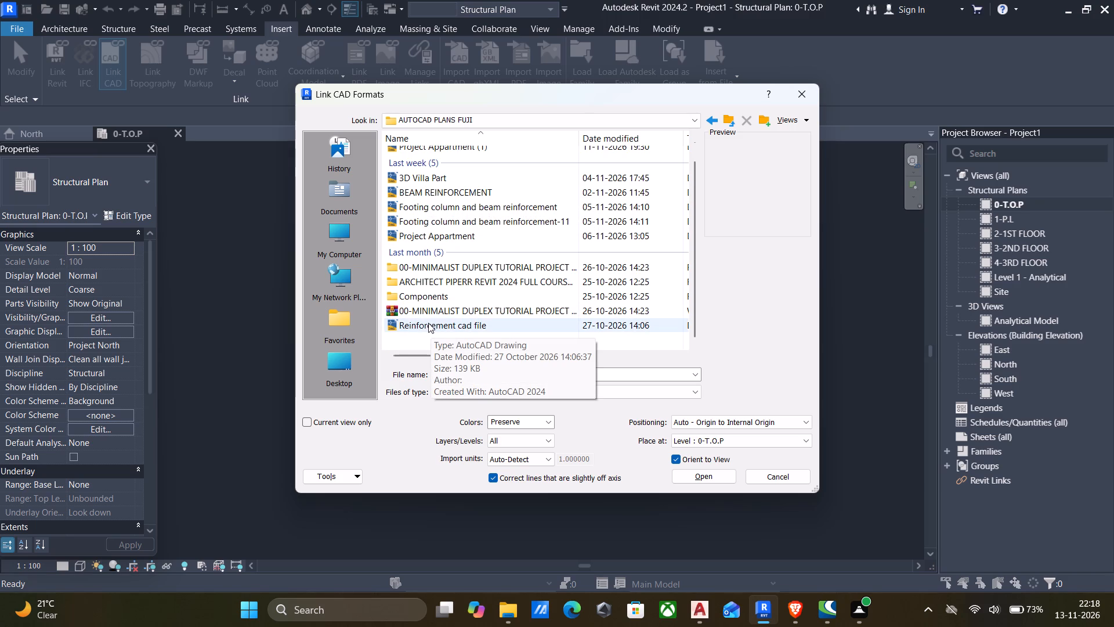
left_click(428, 323)
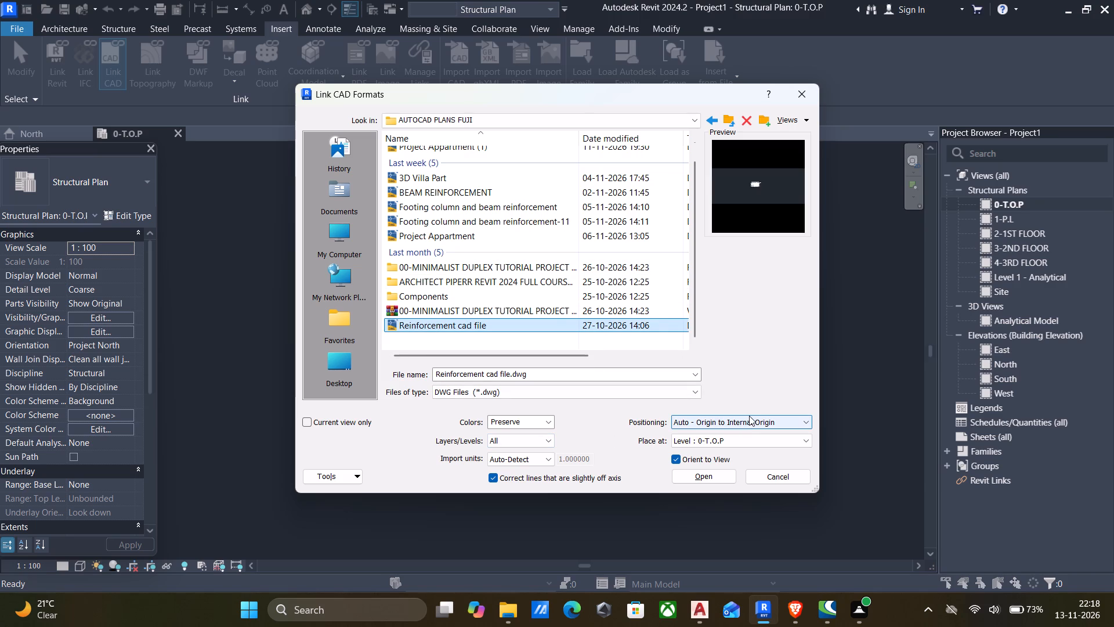
Link the drawing with Auto - Center to Center positioning and import units in millimeter.
left_click(781, 421)
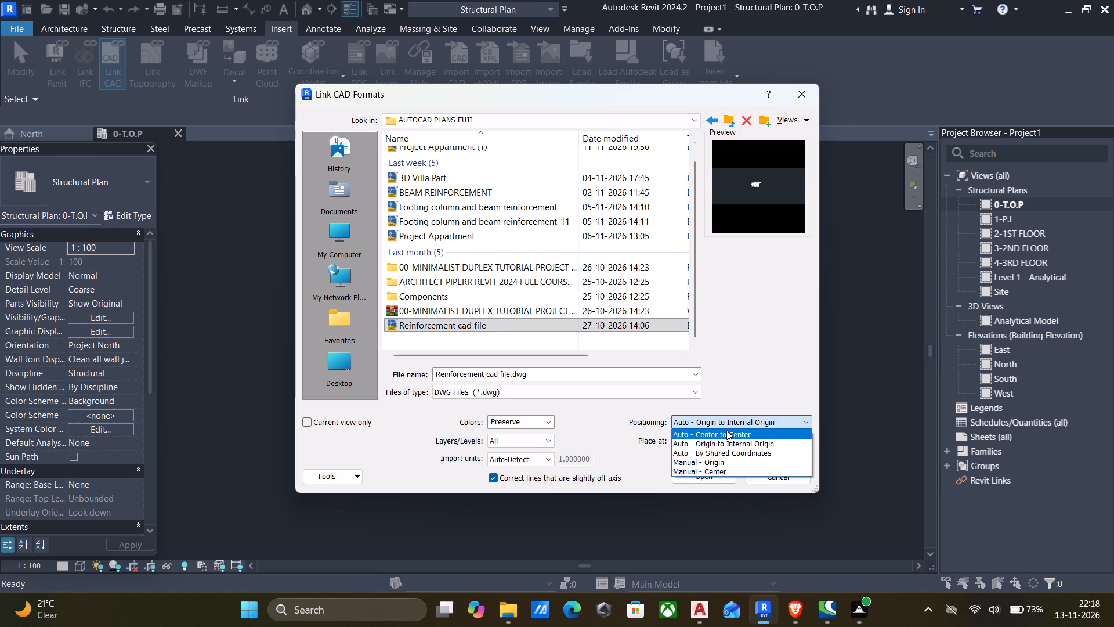
left_click(726, 430)
left_click(530, 455)
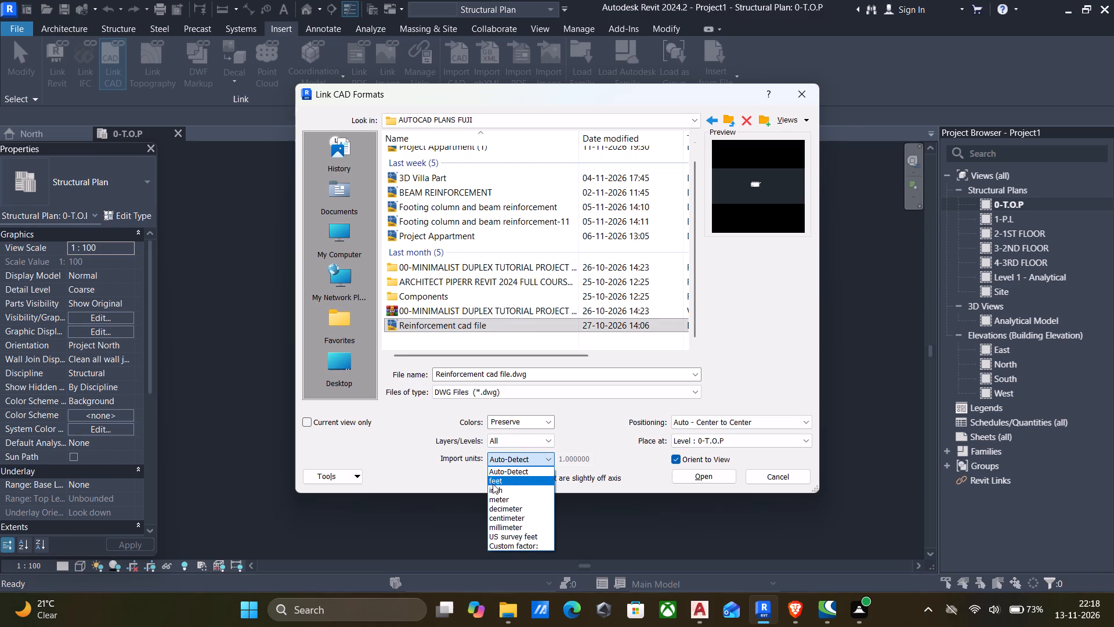
left_click(493, 524)
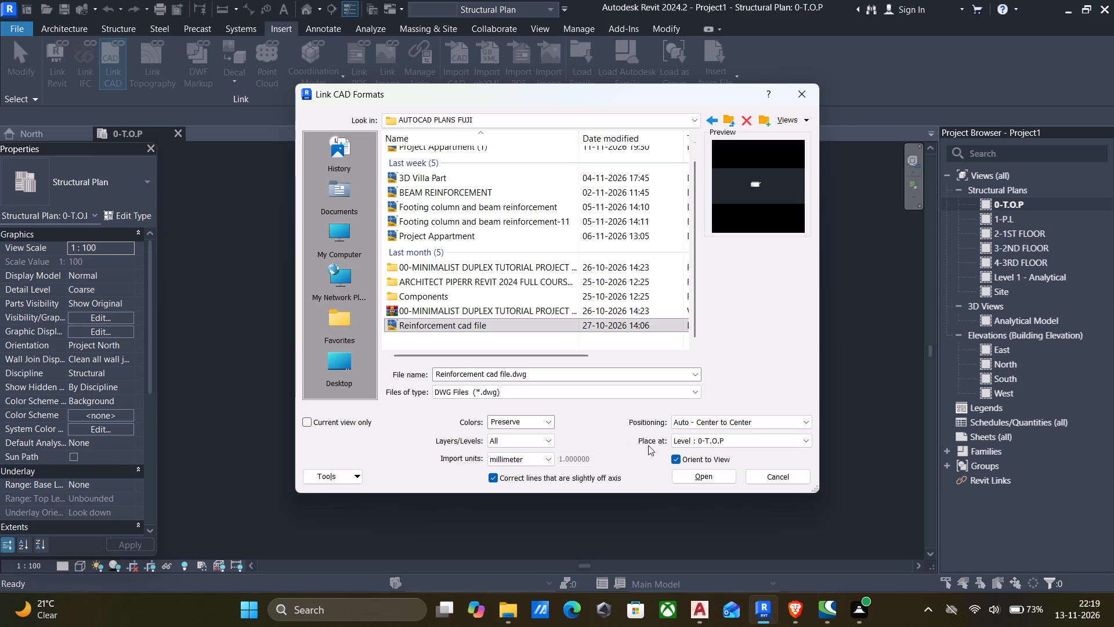
left_click(701, 477)
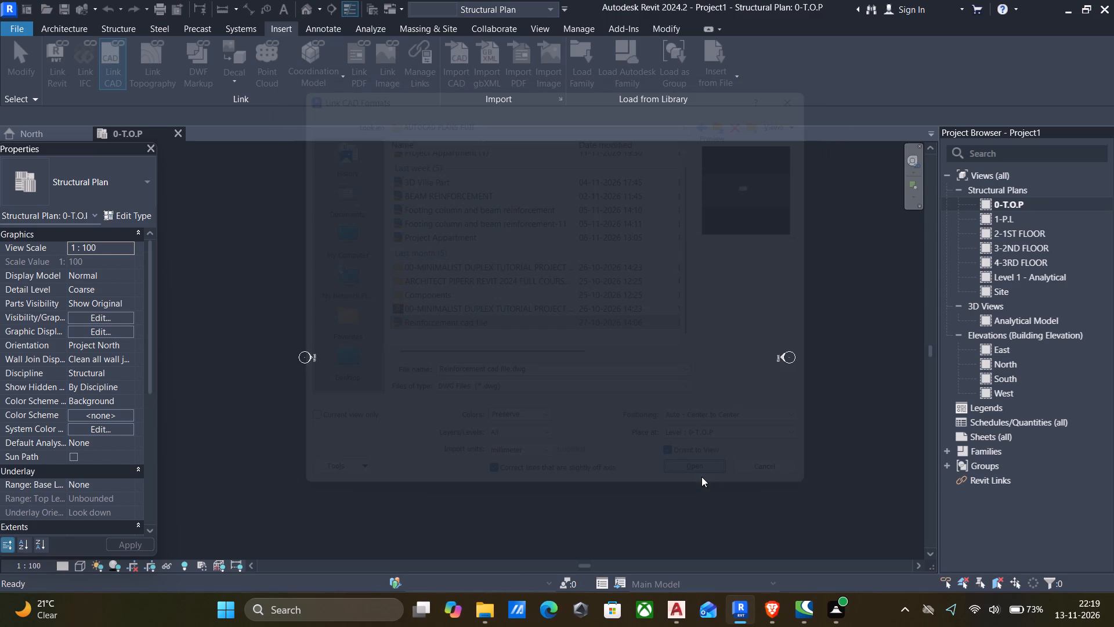
Pin the linked reinforcement drawing in place in the 0-T.O.P plan and clear the selection.
scroll(591, 387, "down", 1)
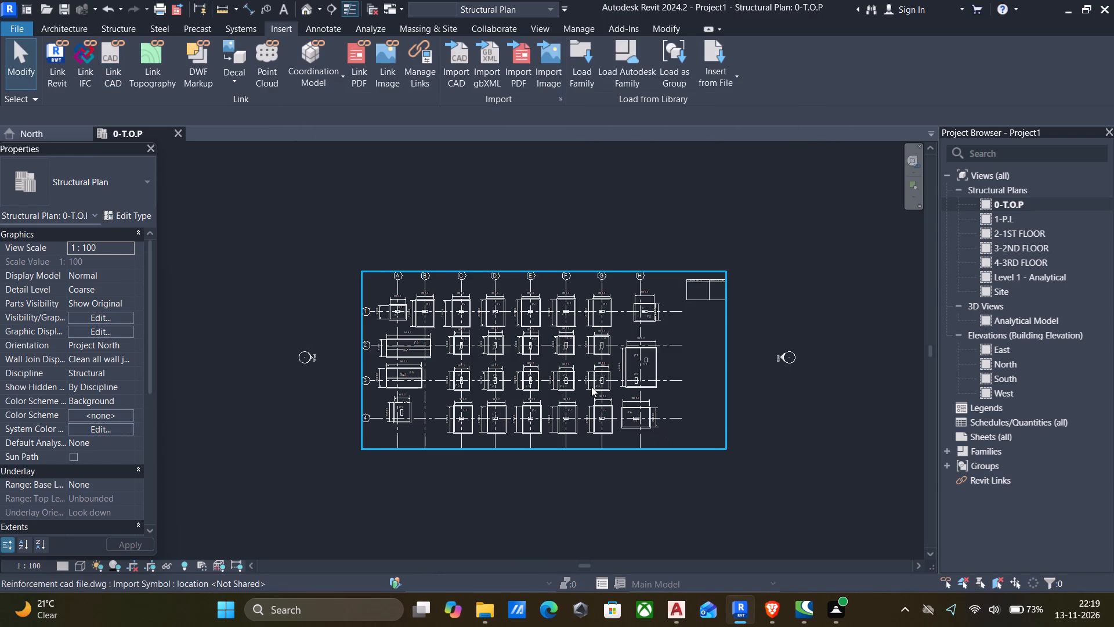
scroll(543, 359, "down", 2)
middle_click_drag(543, 359, 567, 368)
scroll(674, 428, "up", 3)
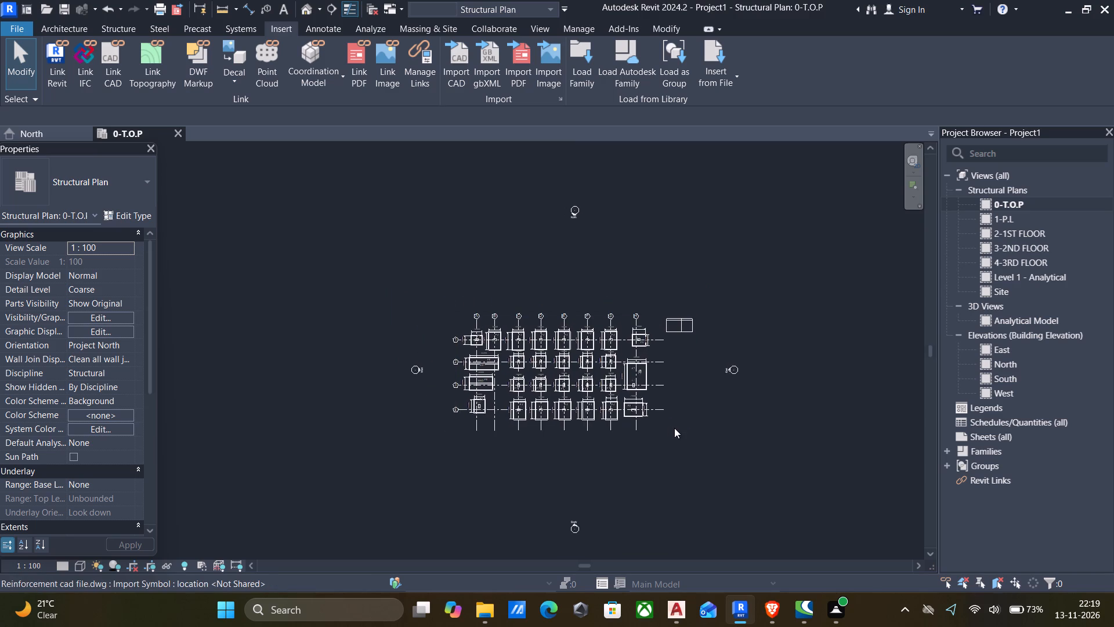
scroll(674, 428, "up", 2)
left_click(638, 395)
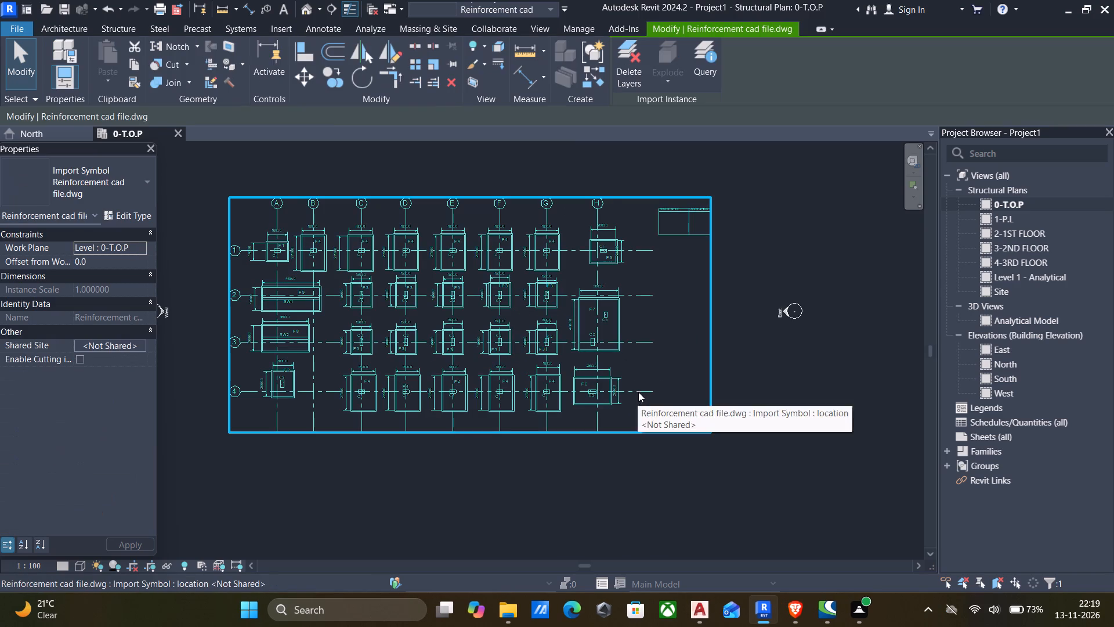
left_click(452, 65)
scroll(635, 370, "down", 4)
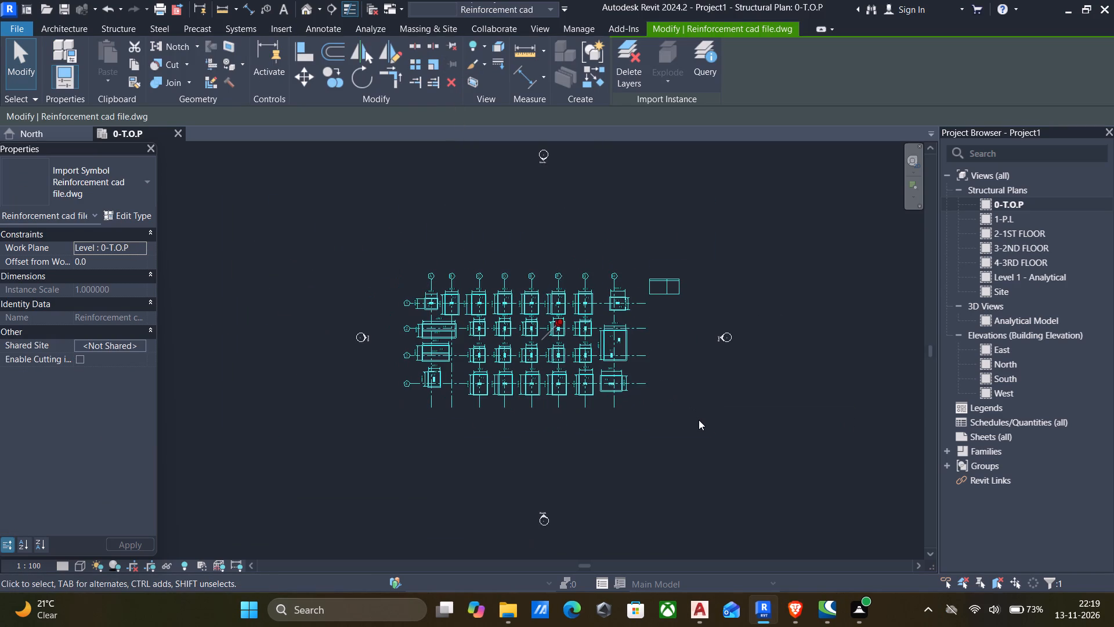
left_click(699, 420)
Examine the footing labels, sizes and grid layout of the linked drawing around grids A to E and 1 to 3.
scroll(471, 307, "up", 2)
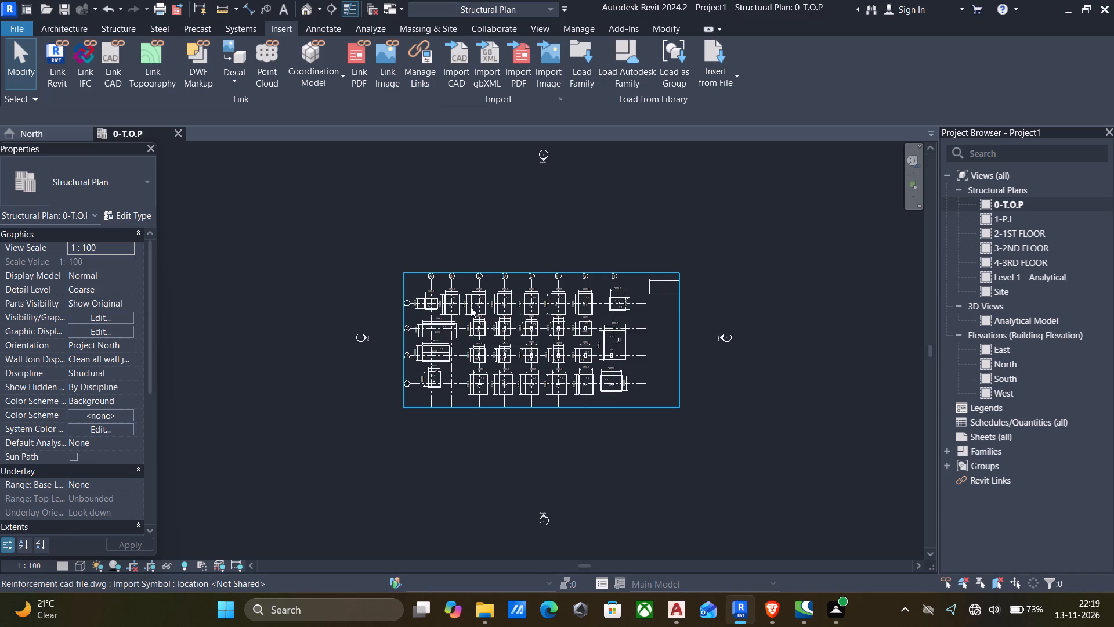
scroll(471, 307, "up", 1)
scroll(400, 292, "up", 12)
scroll(385, 292, "down", 2)
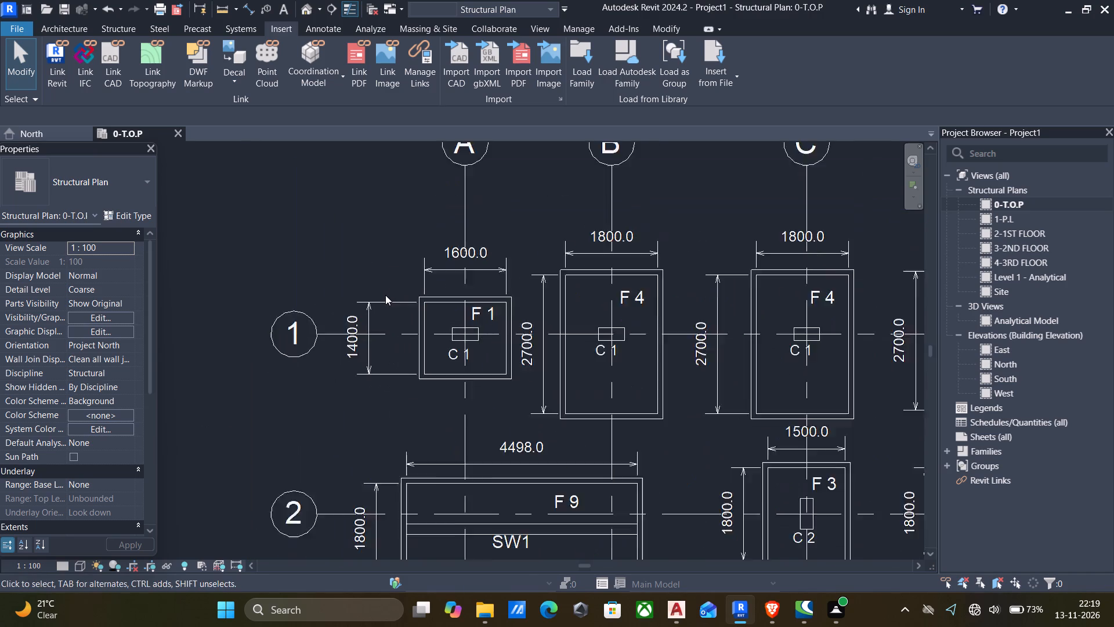
scroll(385, 295, "down", 3)
scroll(397, 399, "down", 1)
middle_click_drag(398, 402, 401, 358)
scroll(425, 400, "up", 6)
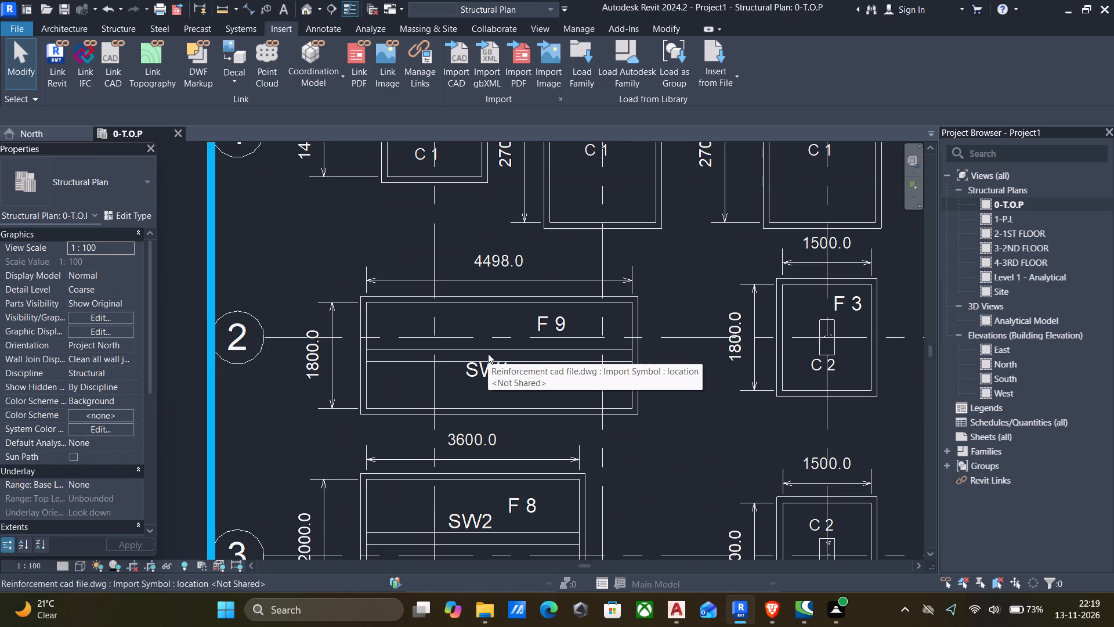
scroll(488, 354, "down", 3)
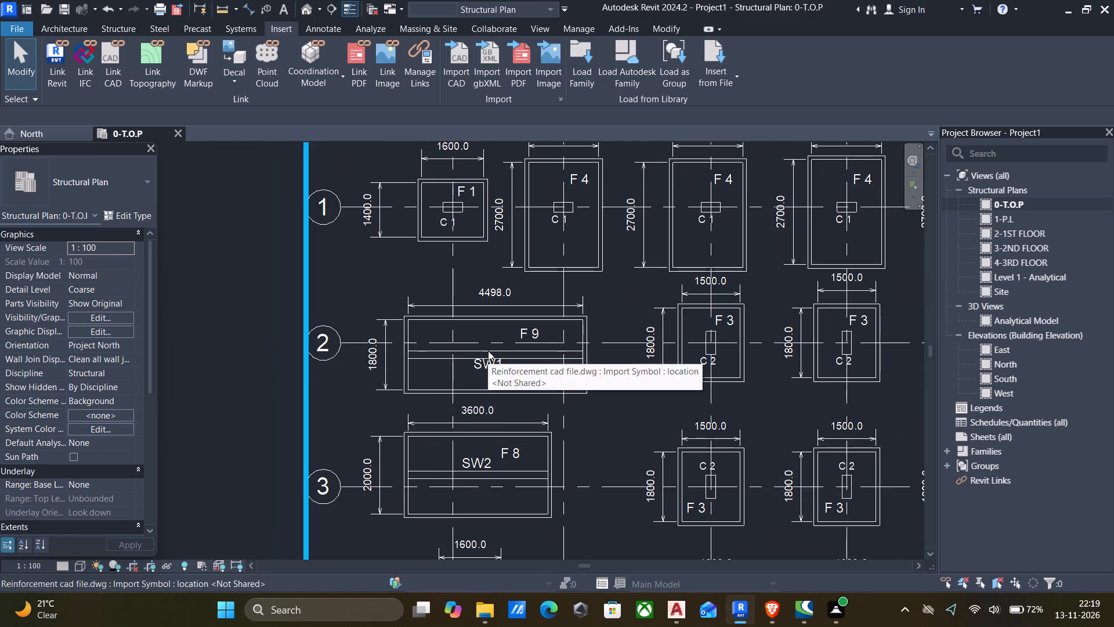
scroll(481, 235, "down", 3)
middle_click_drag(481, 235, 480, 289)
scroll(480, 289, "up", 1)
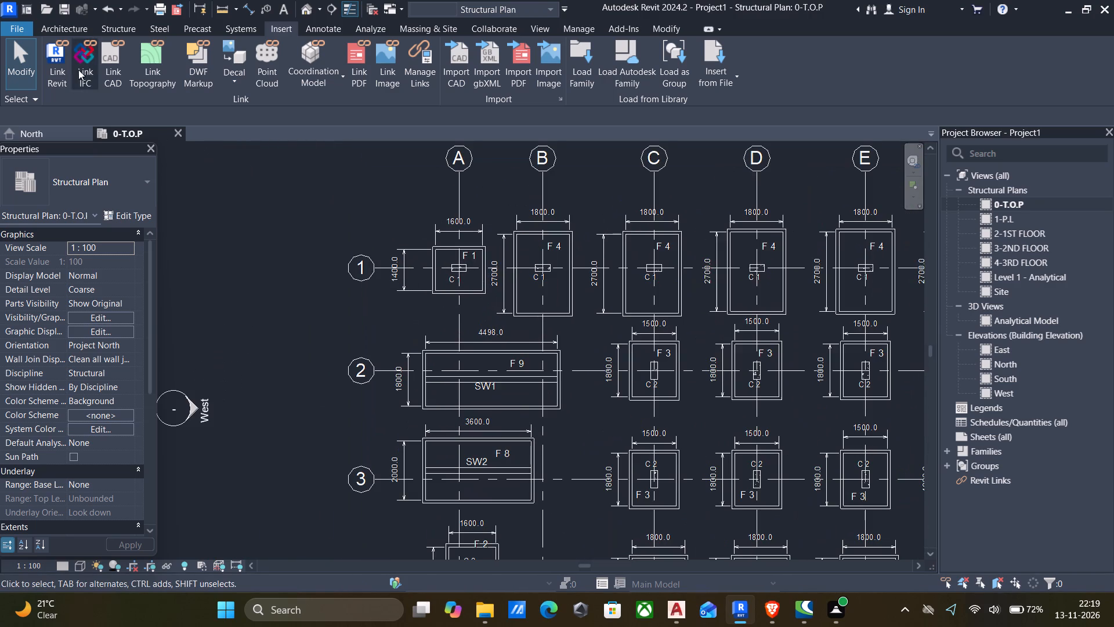
Start an isolated foundation and duplicate the M_Footing-Rectangular type under the name 1600 x 1400 x 450mm.
left_click(106, 29)
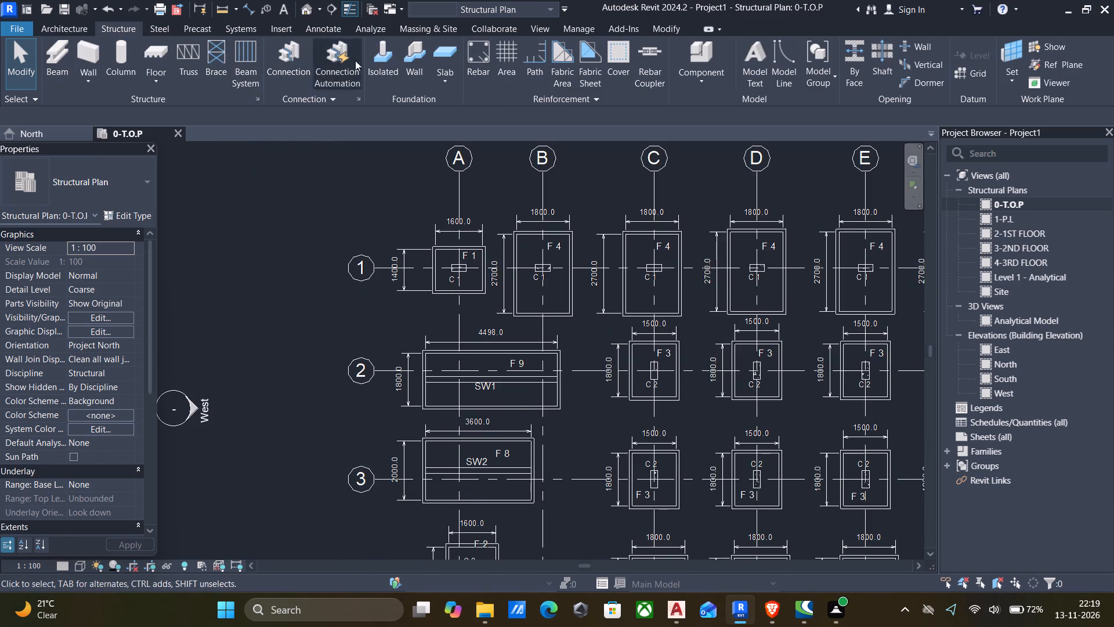
left_click(381, 55)
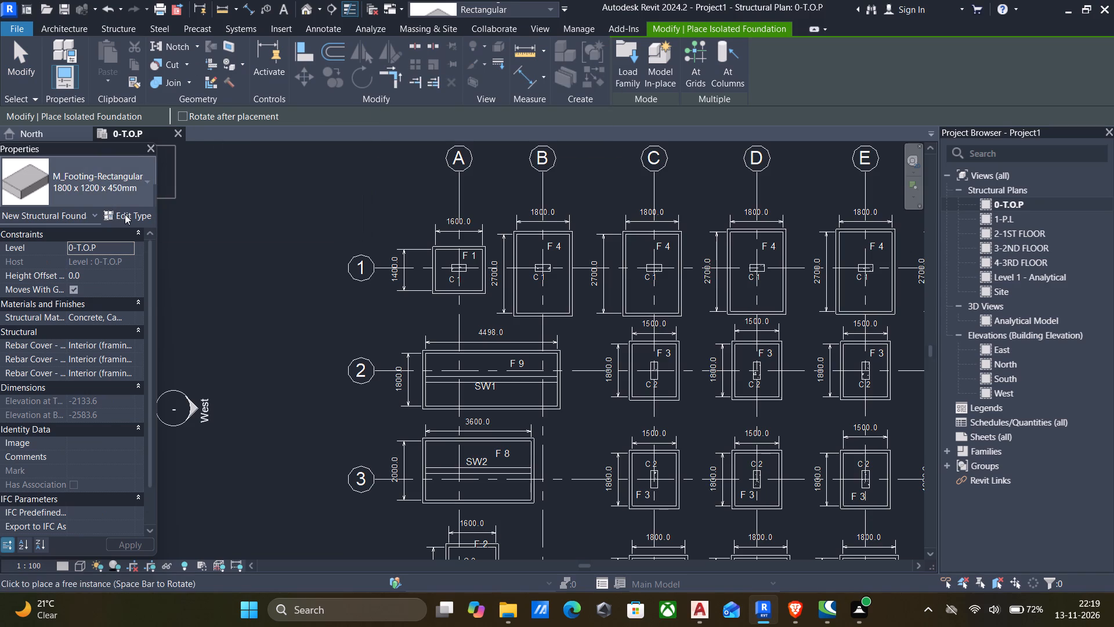
scroll(544, 273, "up", 4)
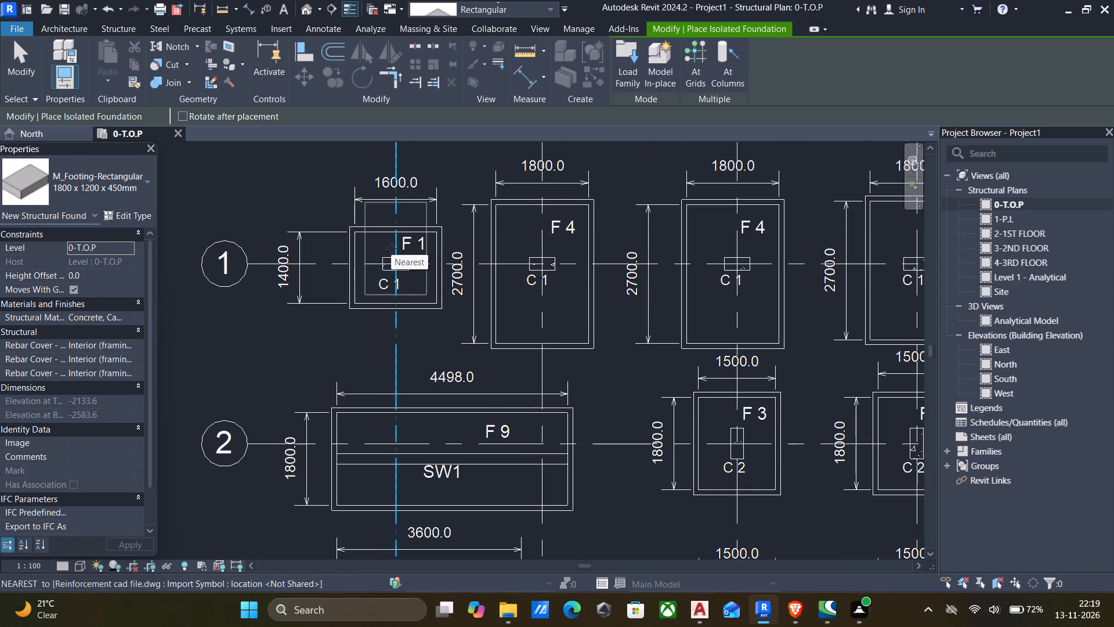
left_click(121, 214)
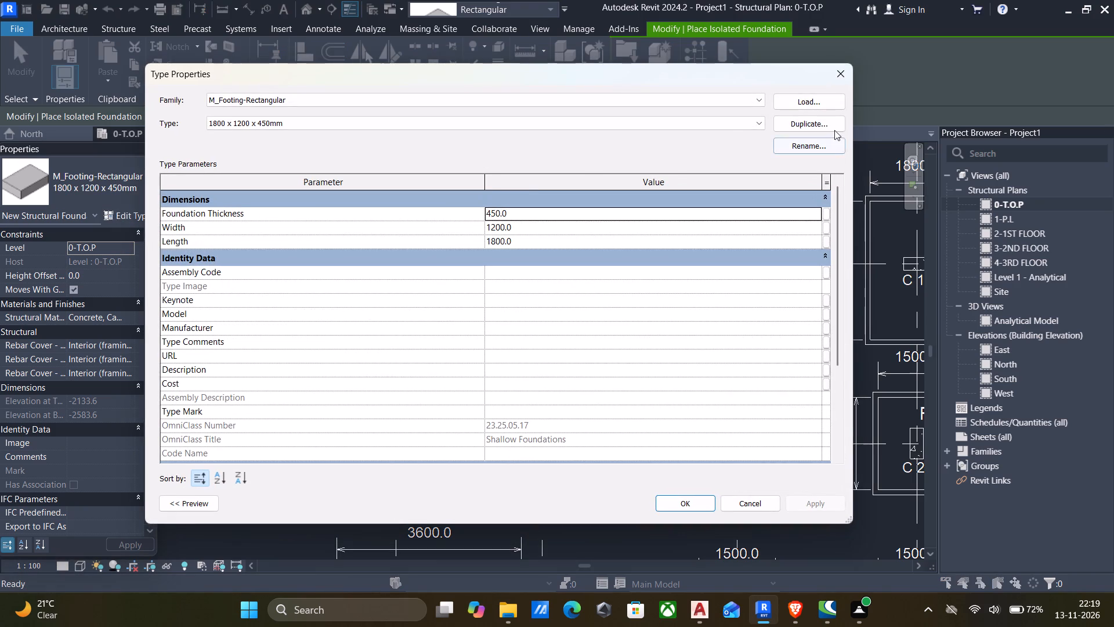
left_click(827, 119)
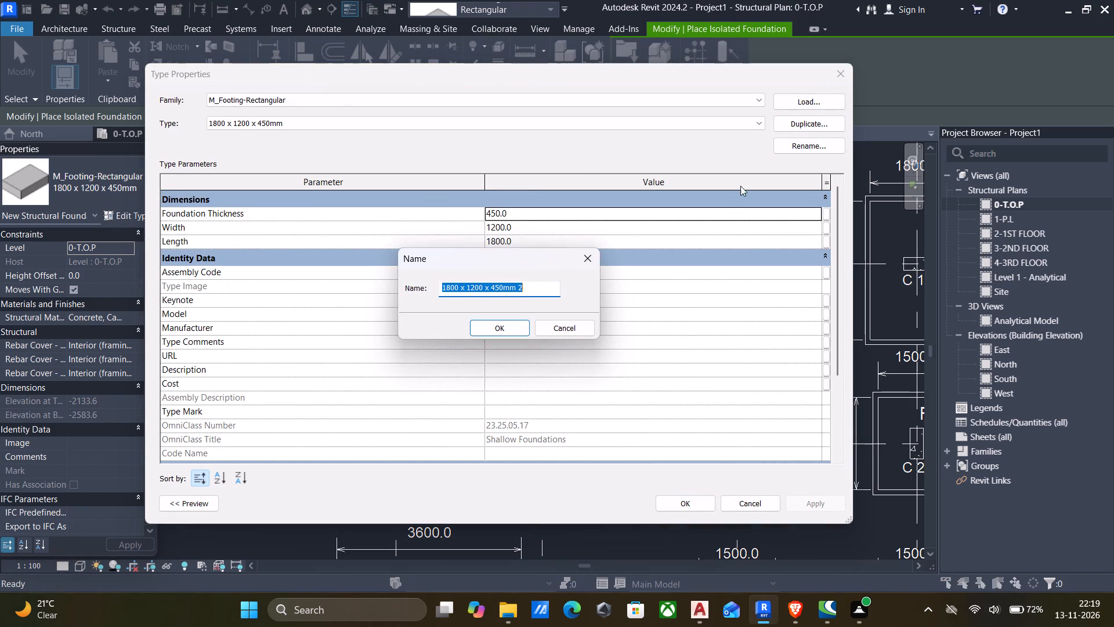
scroll(528, 279, "up", 1)
left_click(531, 293)
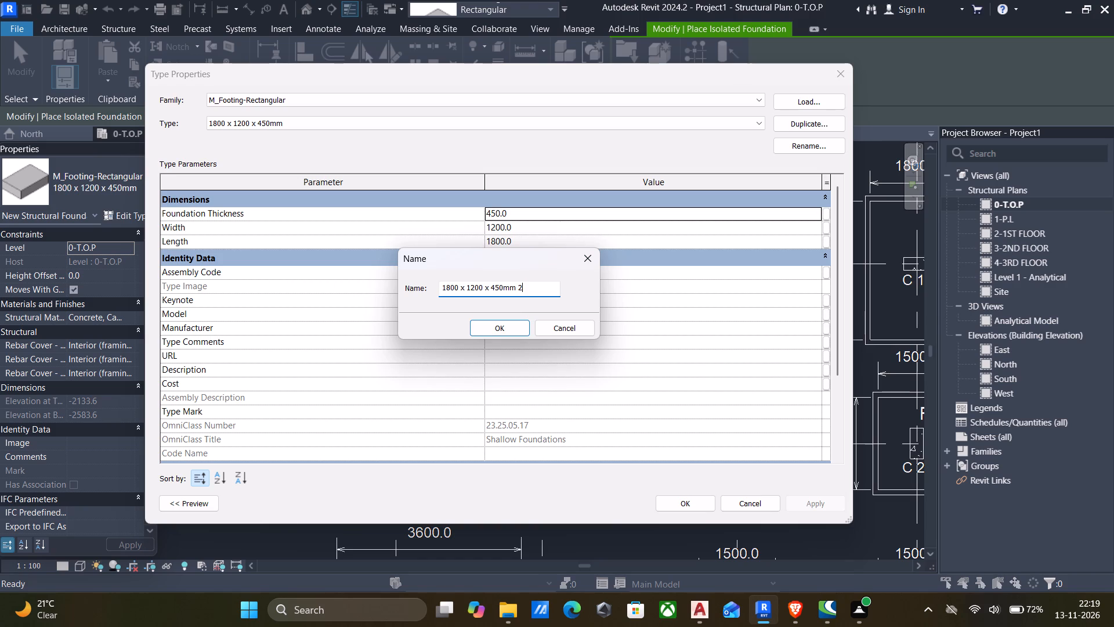
key("BackSpace")
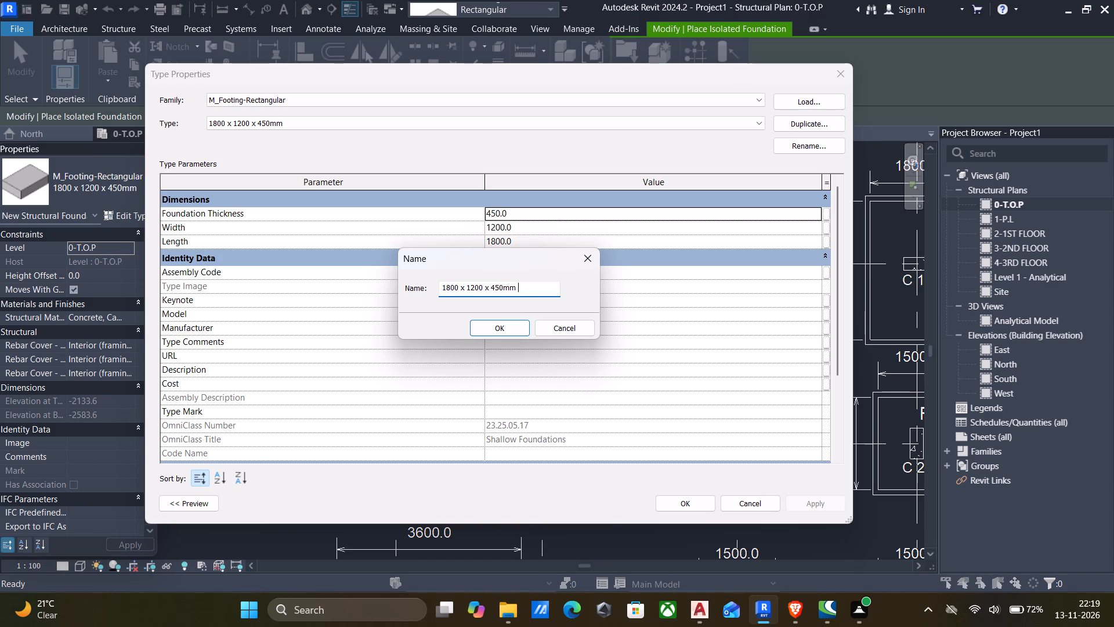
left_click(449, 287)
key("BackSpace")
key("6")
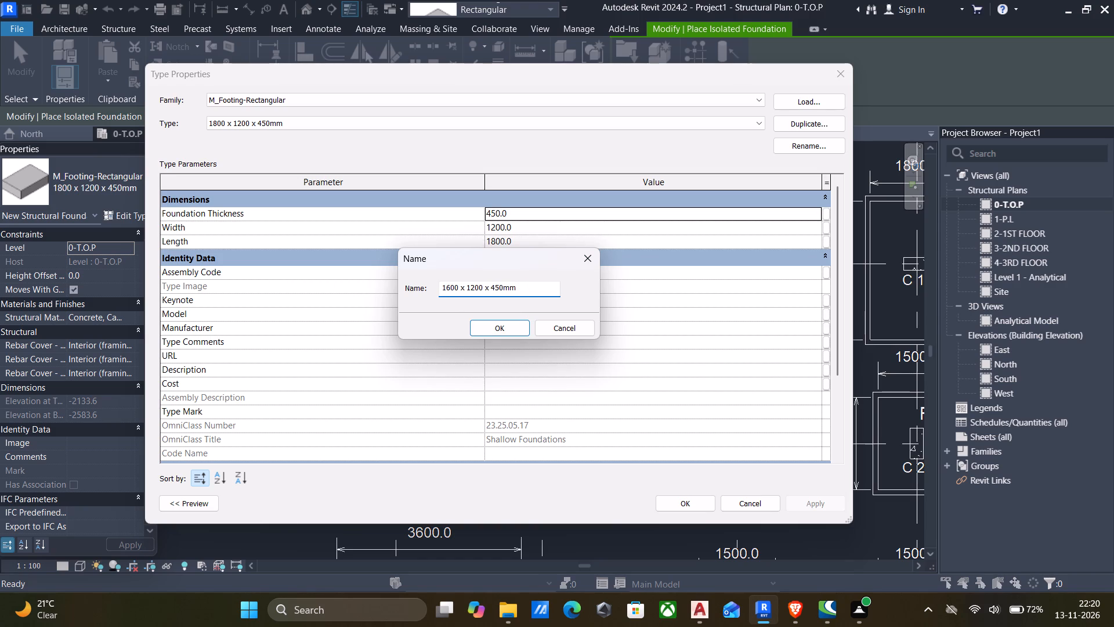
left_click(472, 290)
key("0")
key("BackSpace")
key("Right")
key("BackSpace")
key("4")
left_click(501, 333)
Set the new footing type's width to 1600 and length to 1400, and apply the type changes.
left_click(523, 230)
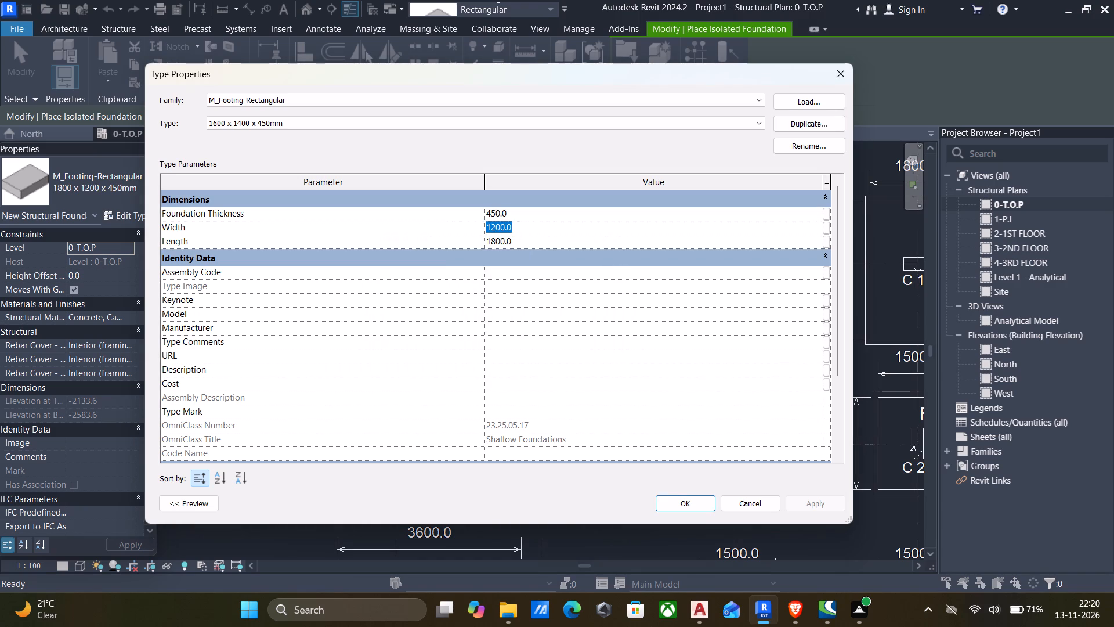
key("1")
type("600")
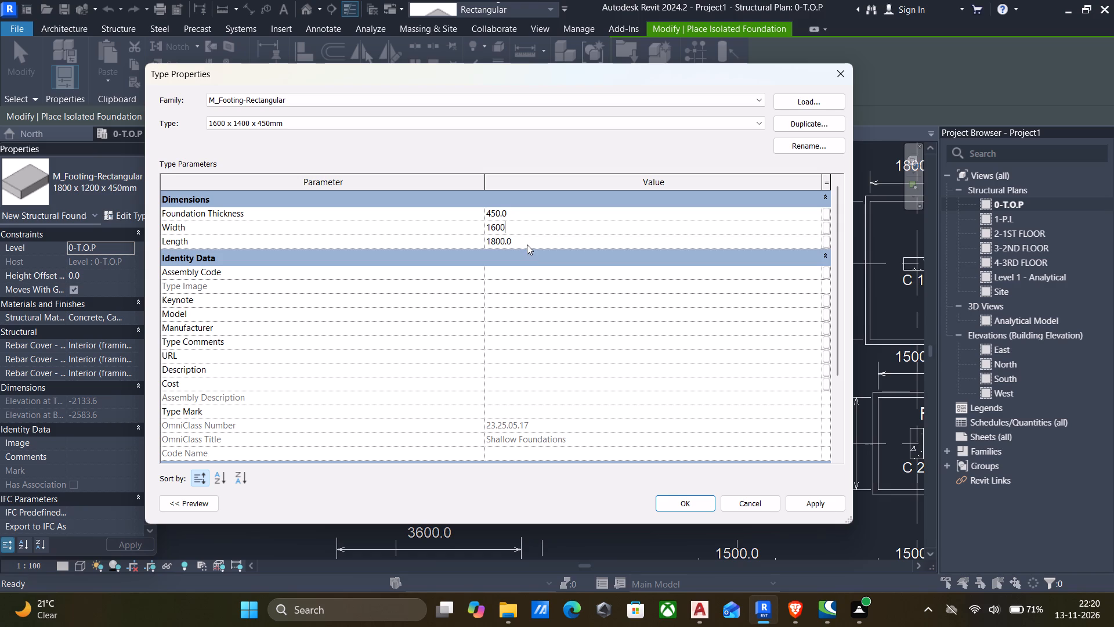
left_click(527, 244)
type("14")
type("00")
left_click(812, 499)
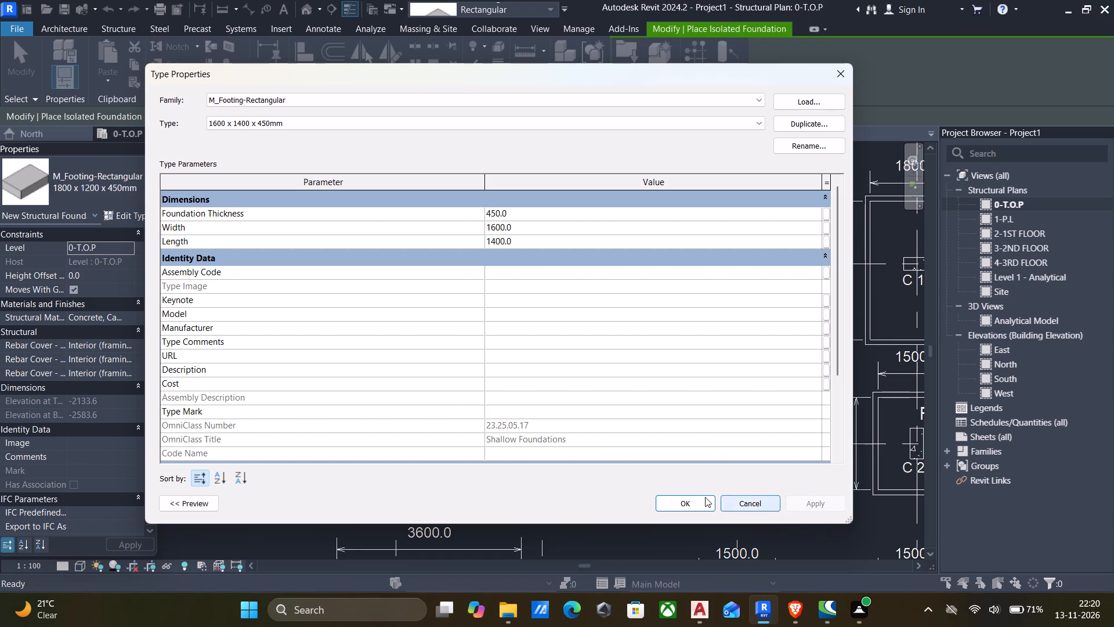
left_click(689, 502)
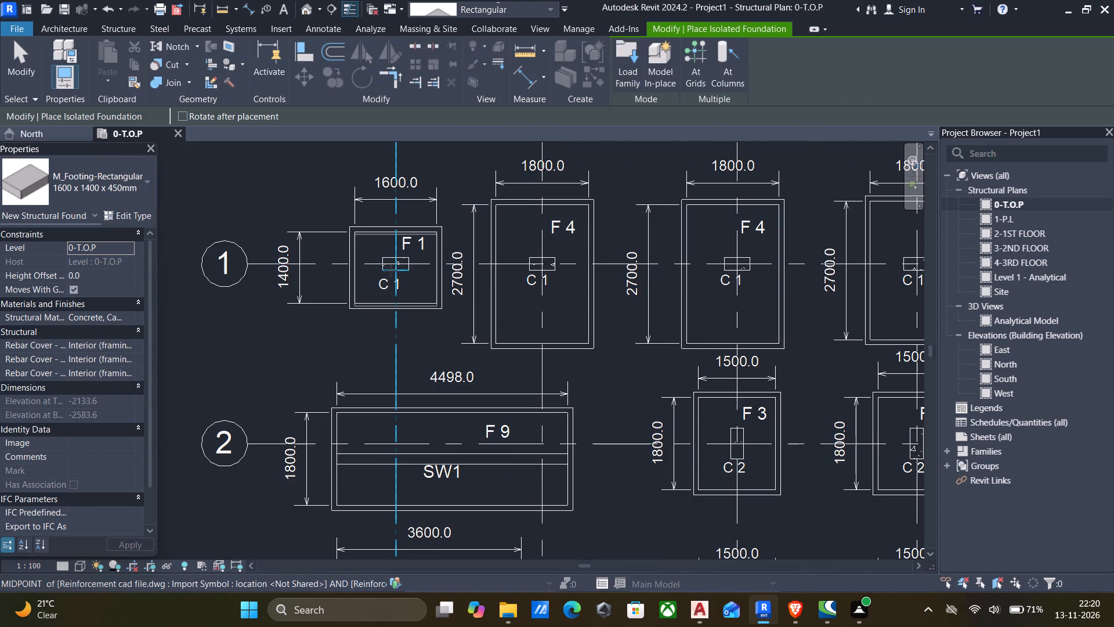
Place one 1600 x 1400 x 450mm footing, unrotated, roughly over the F 1 outline at grid A-1.
scroll(389, 269, "up", 4)
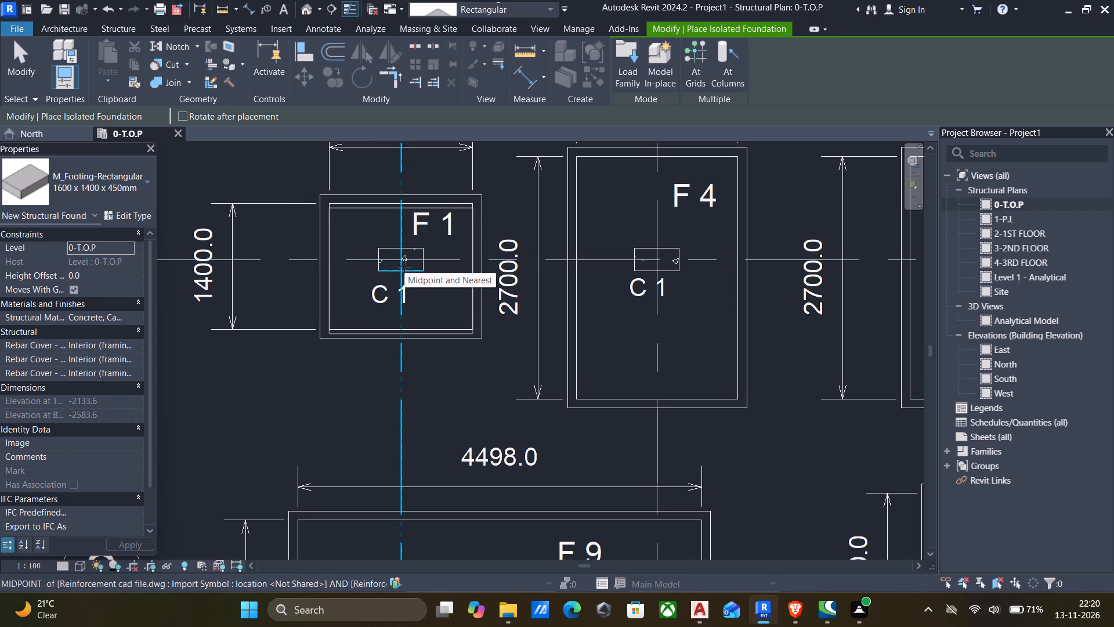
key("space")
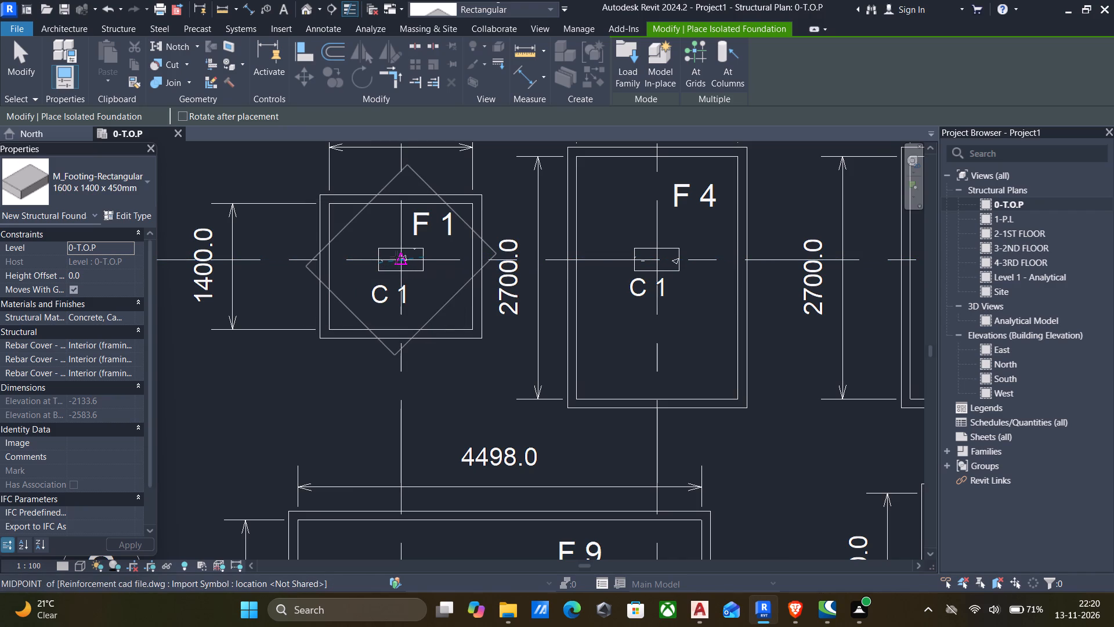
key("space")
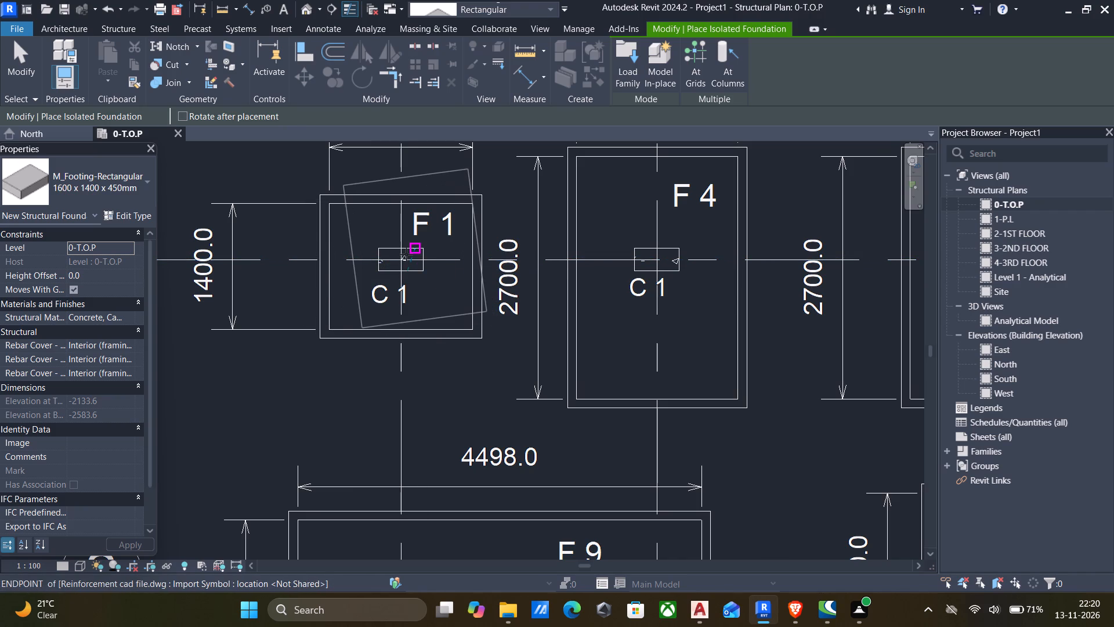
key("space")
key("space")
scroll(406, 254, "down", 3)
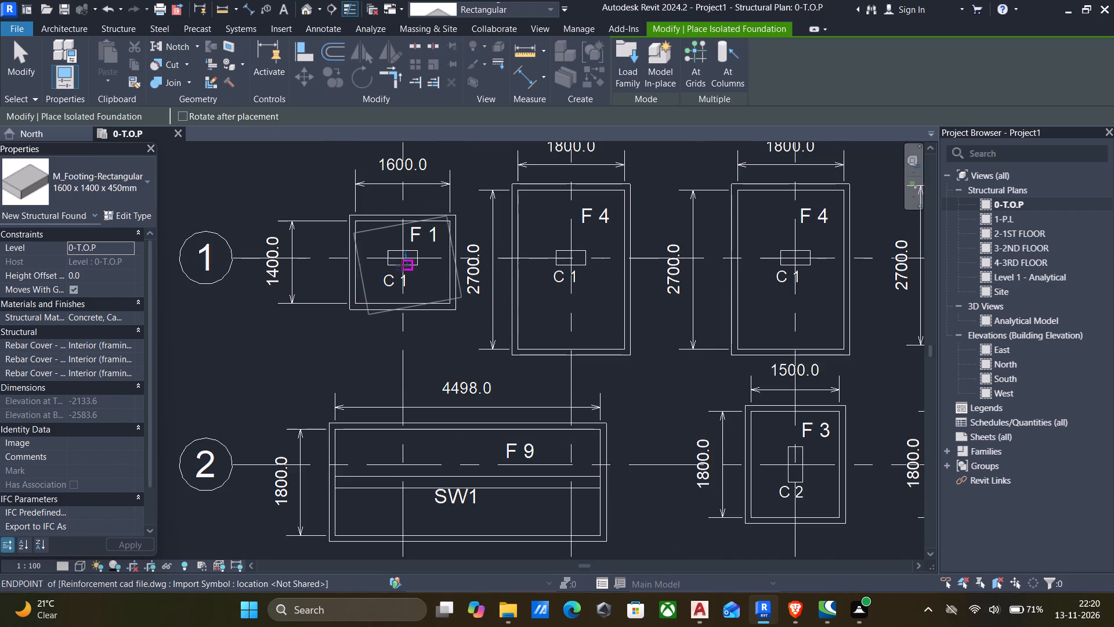
key("space")
key("space")
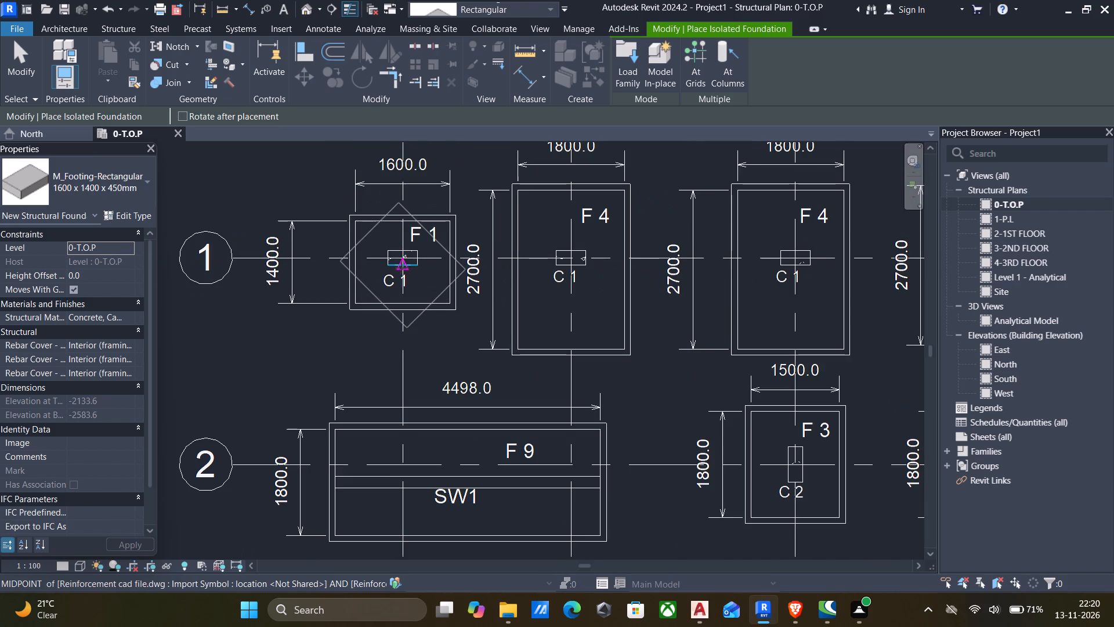
key("space")
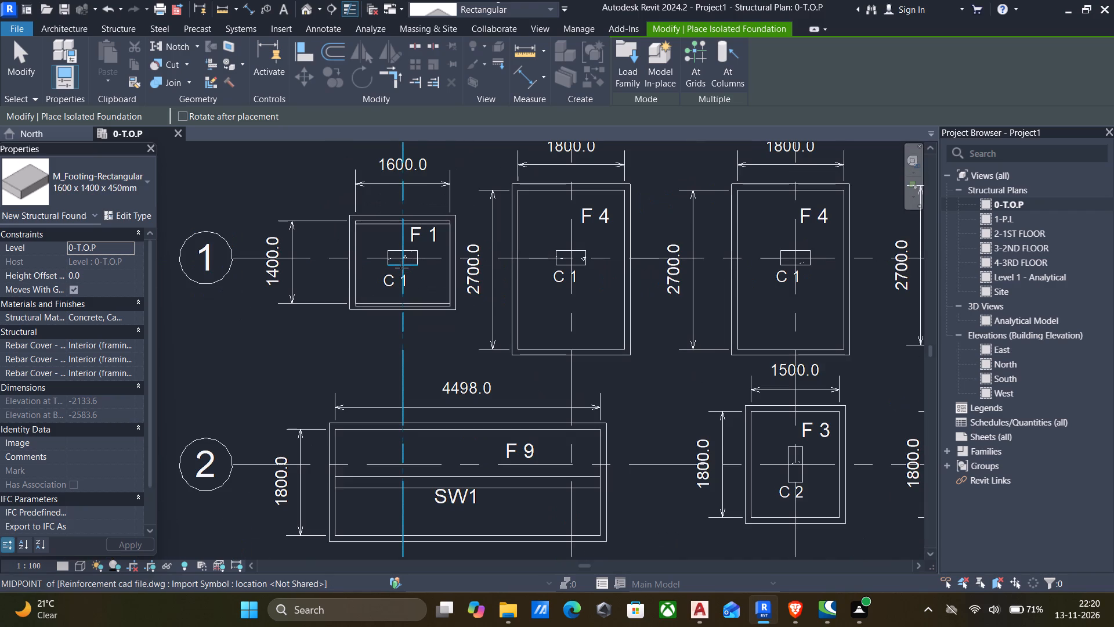
scroll(402, 268, "up", 2)
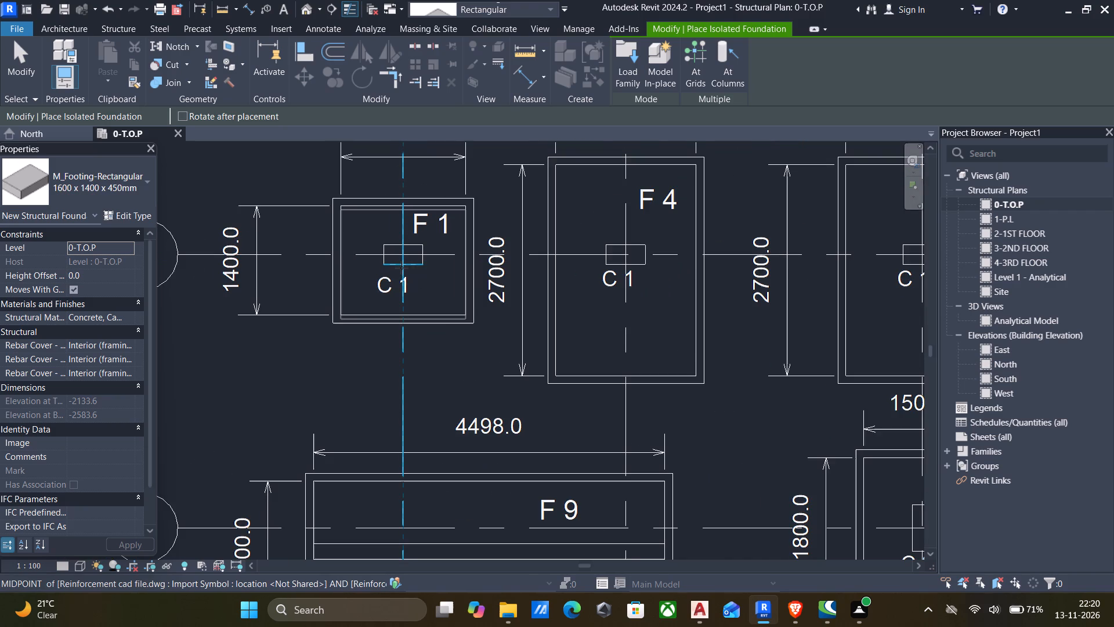
left_click(374, 246)
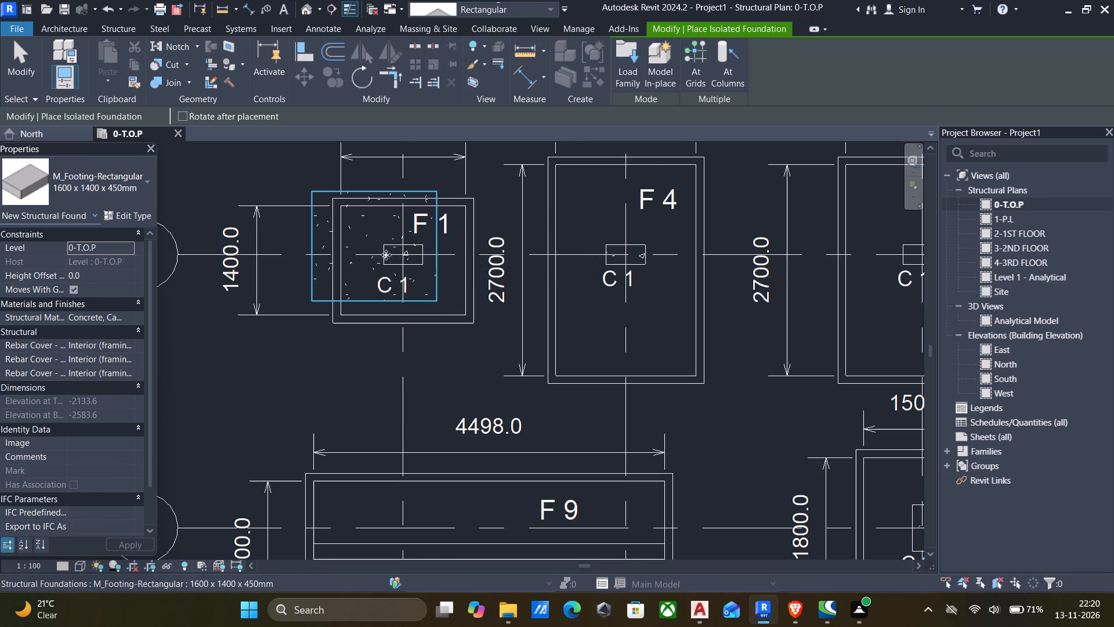
key("Escape")
key("Escape")
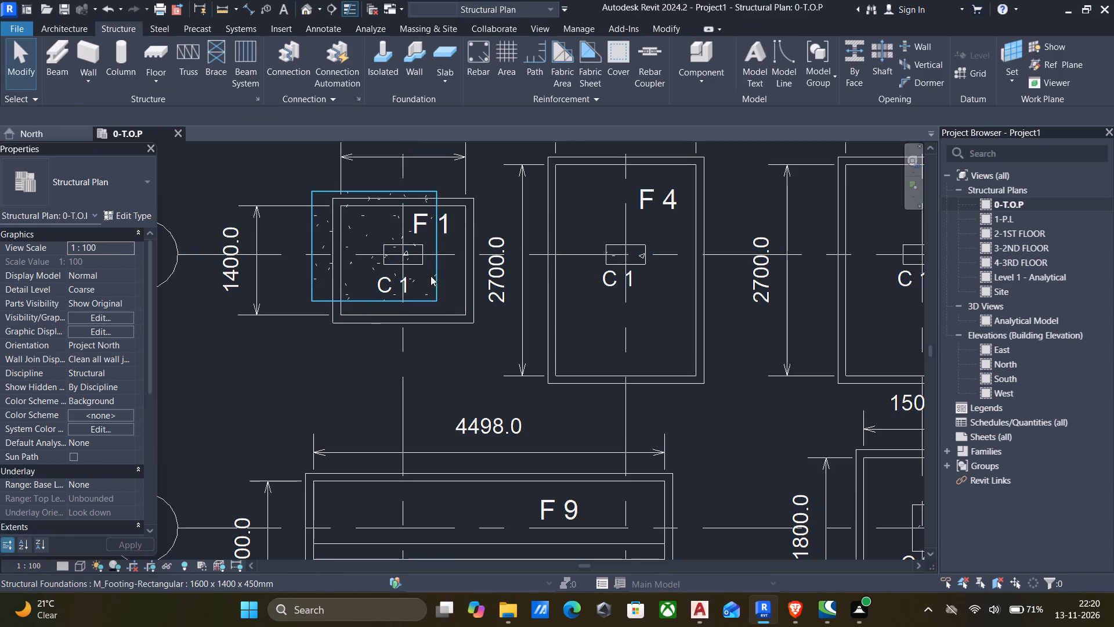
Align the placed footing's right and lower edges to the inner F 1 rectangle of the linked drawing.
type("AL")
scroll(432, 274, "up", 4)
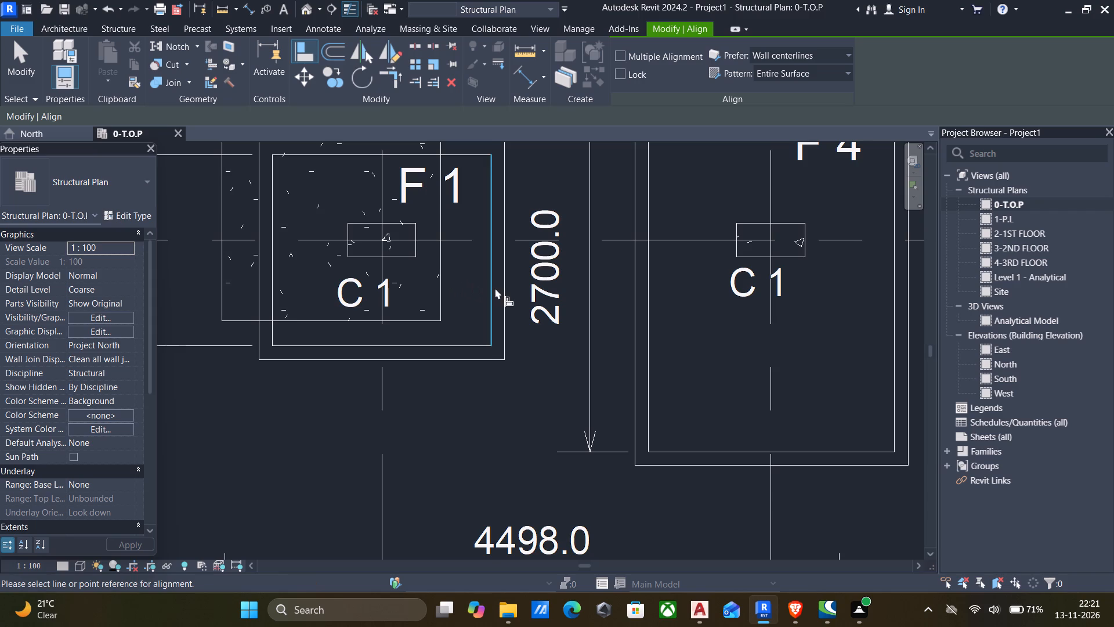
left_click(495, 288)
left_click(442, 269)
left_click(440, 343)
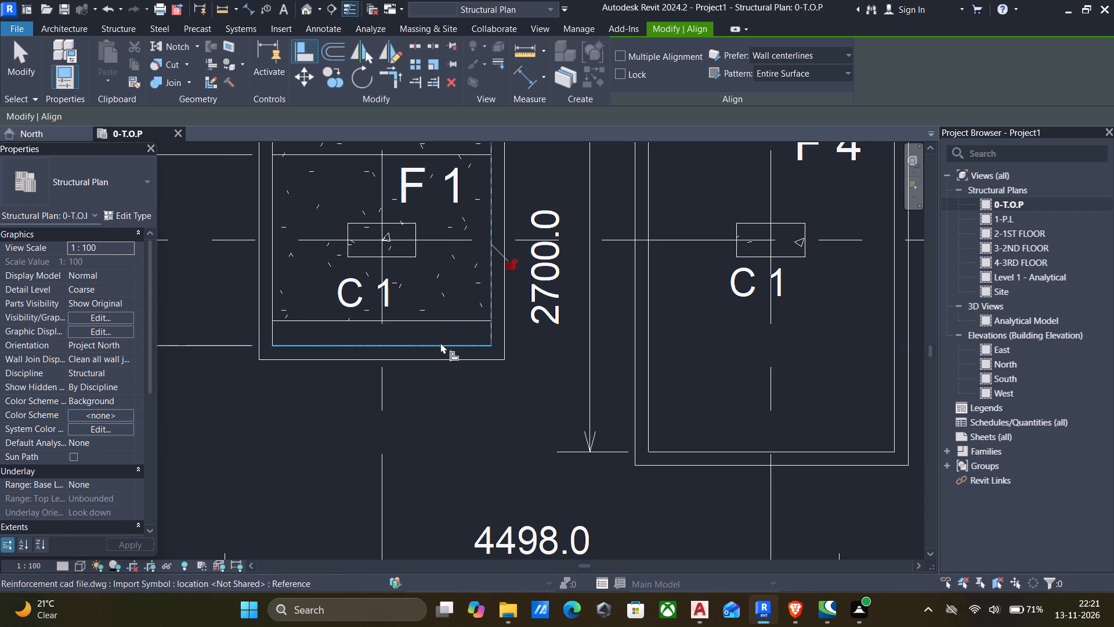
left_click(437, 320)
scroll(437, 320, "down", 4)
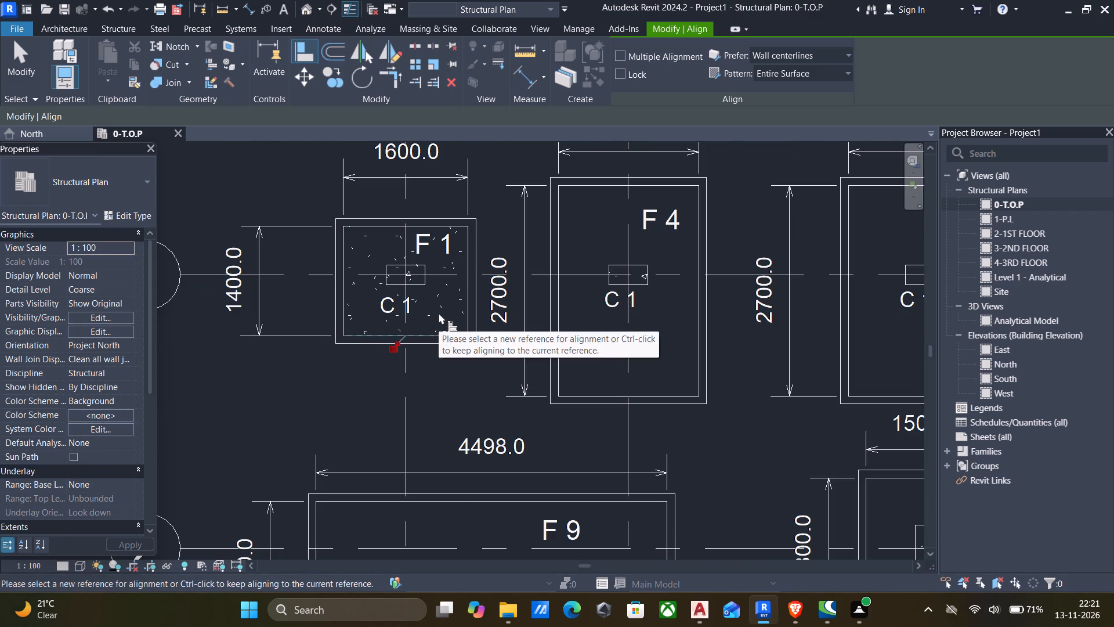
key("Escape")
key("Escape")
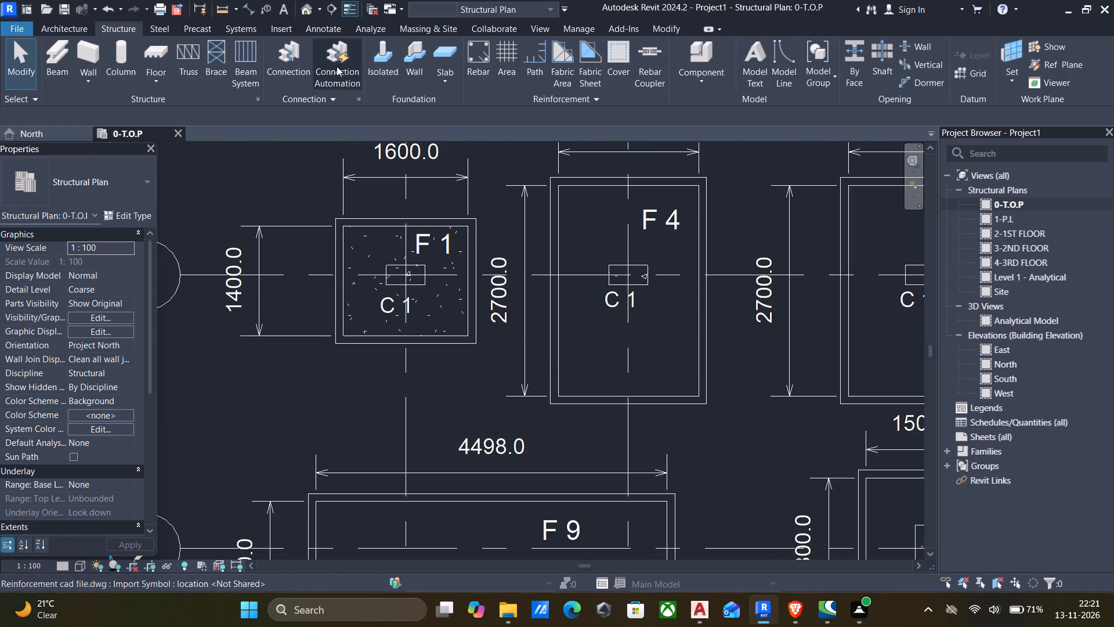
Start an isolated foundation and duplicate the 1600 x 1400 x 450mm footing type under the name 1800 x 2700 x 450mm.
left_click(375, 56)
scroll(434, 218, "down", 4)
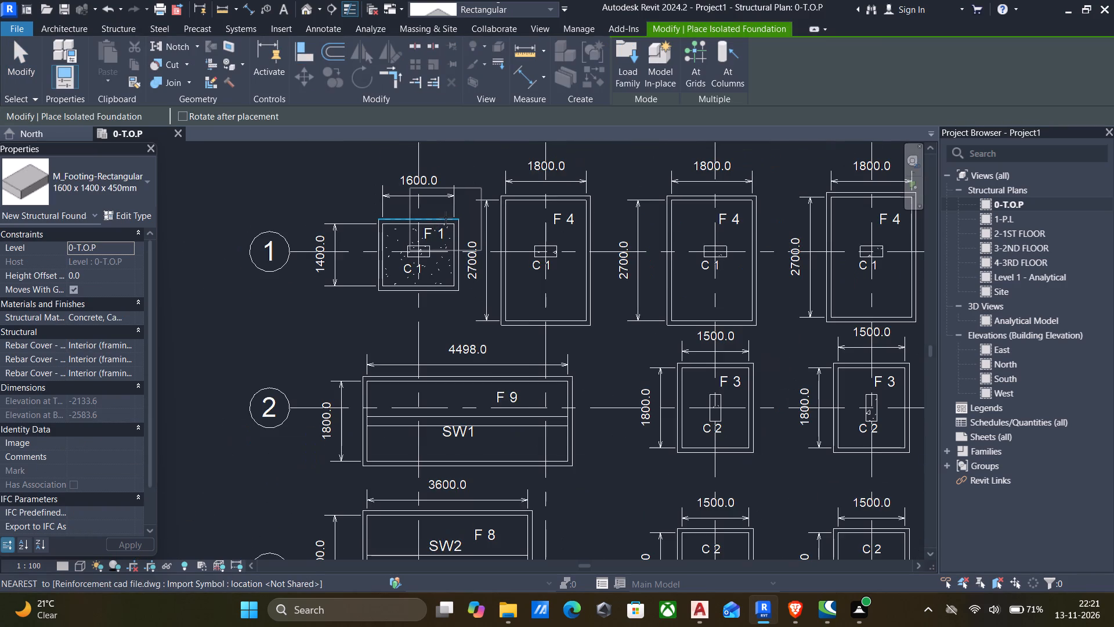
left_click(127, 212)
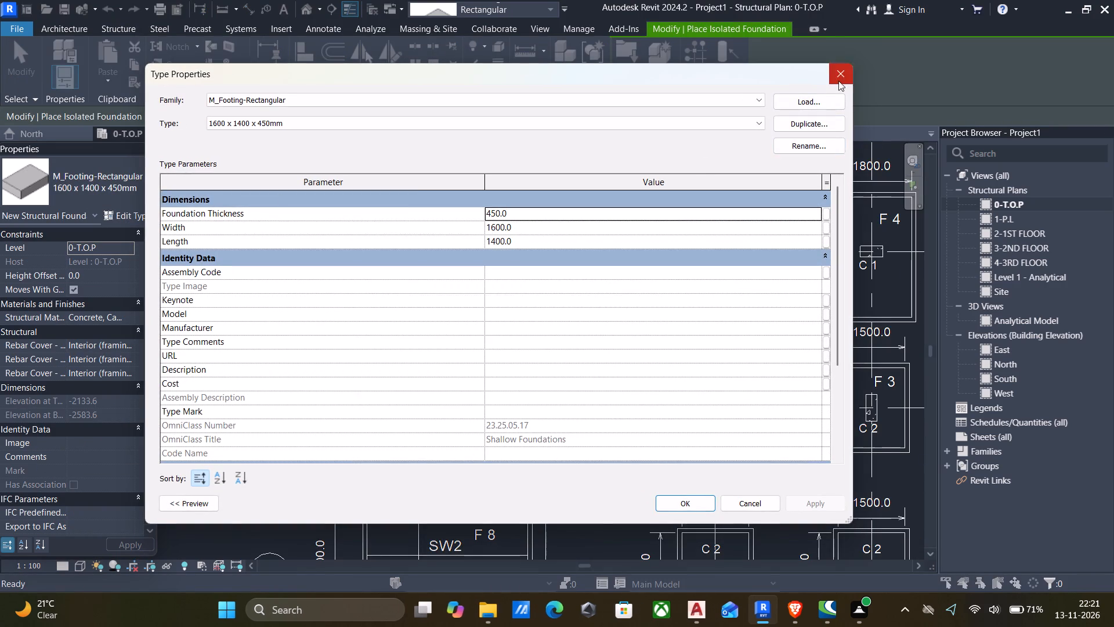
left_click(838, 80)
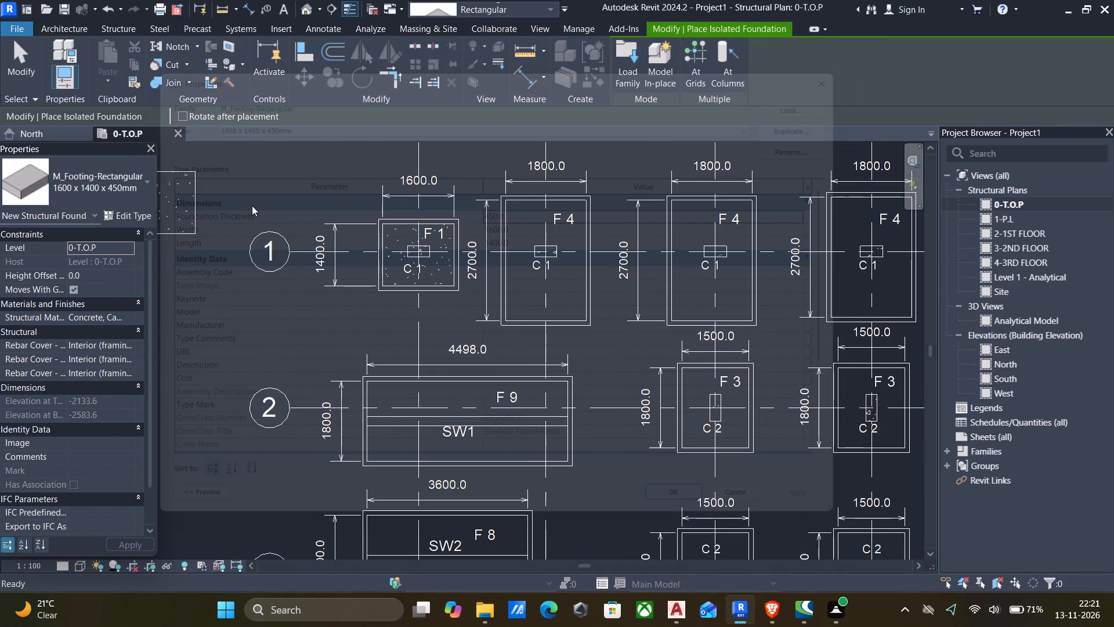
left_click(120, 211)
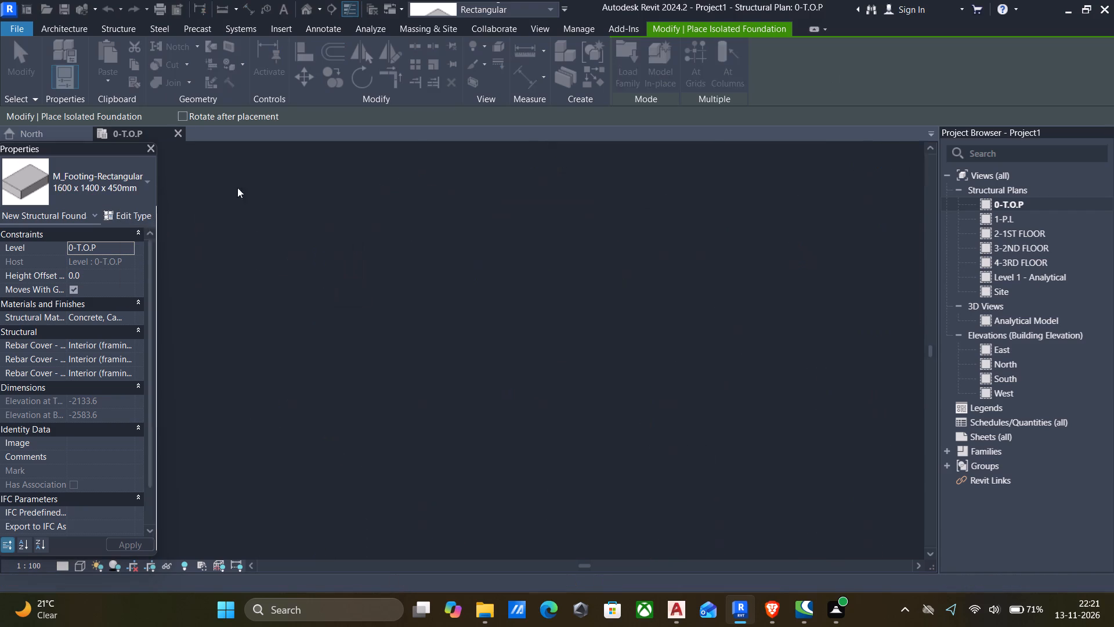
left_click(790, 125)
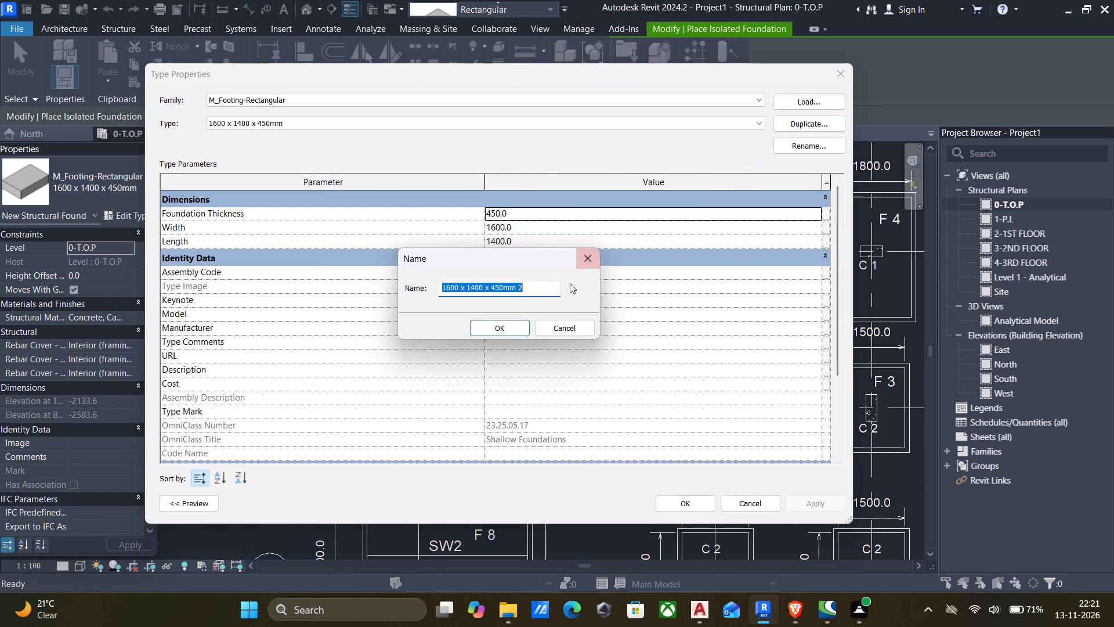
left_click(533, 289)
key("BackSpace")
left_click(450, 287)
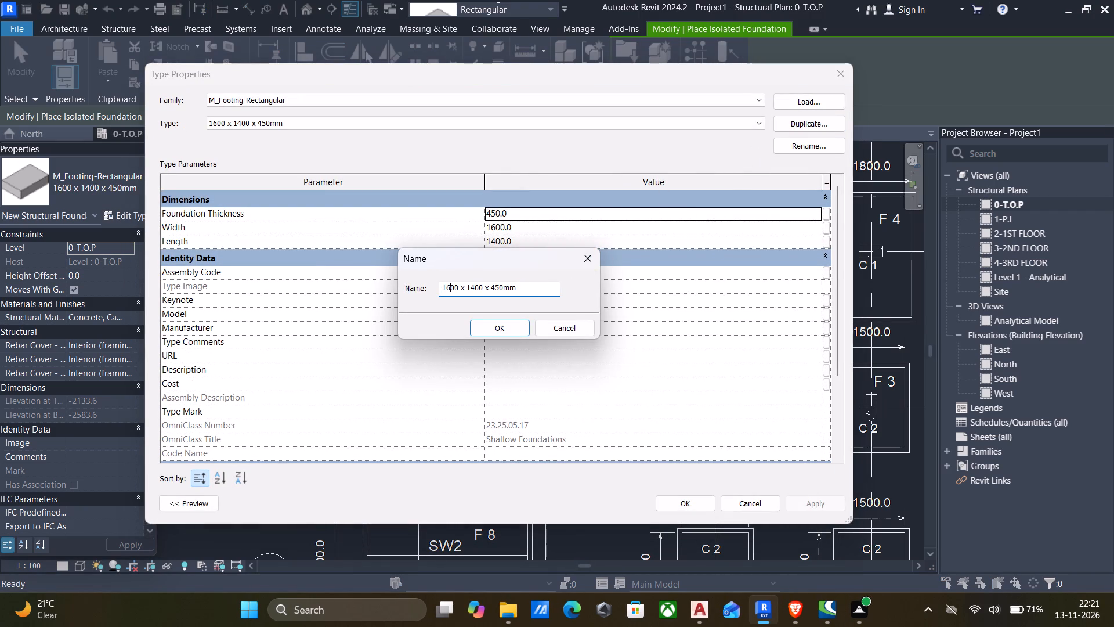
key("BackSpace")
key("8")
left_click(472, 286)
key("Right")
key("BackSpace")
key("BackSpace")
type("27")
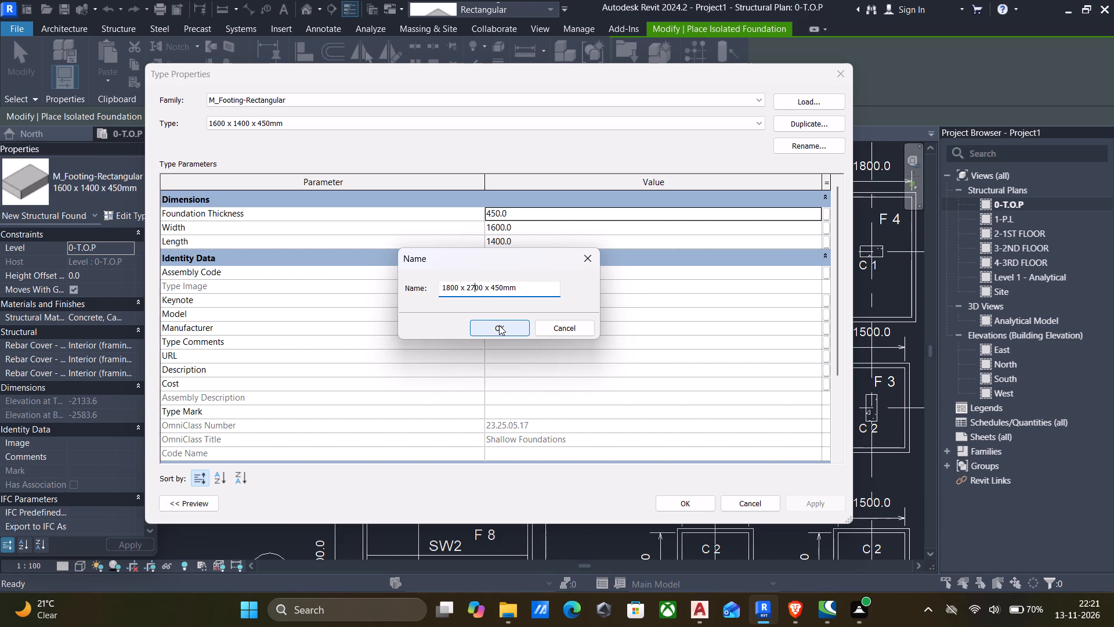
left_click(499, 325)
Set the new footing type's width to 1800 and length to 2700, and apply the type changes.
left_click(534, 230)
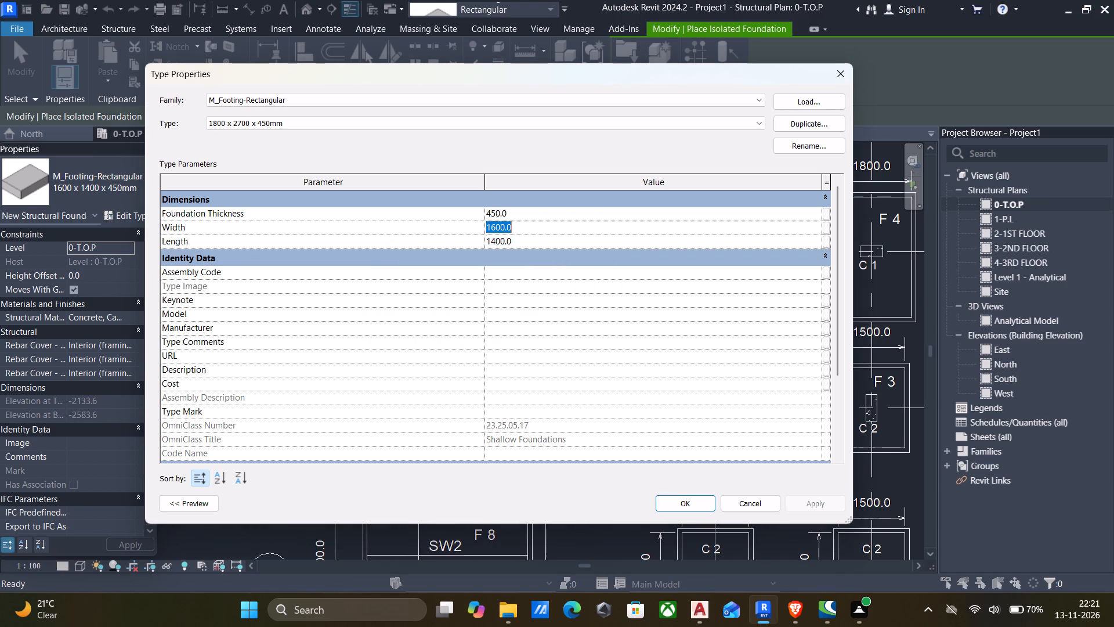
type("1800")
left_click(536, 242)
type("27")
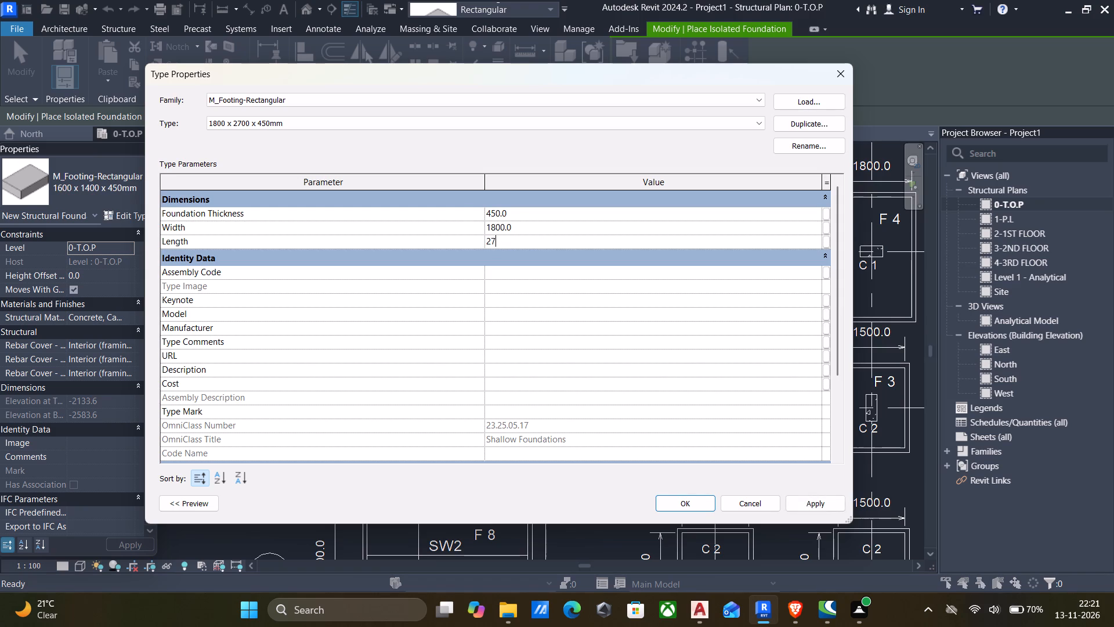
type("00")
left_click(812, 501)
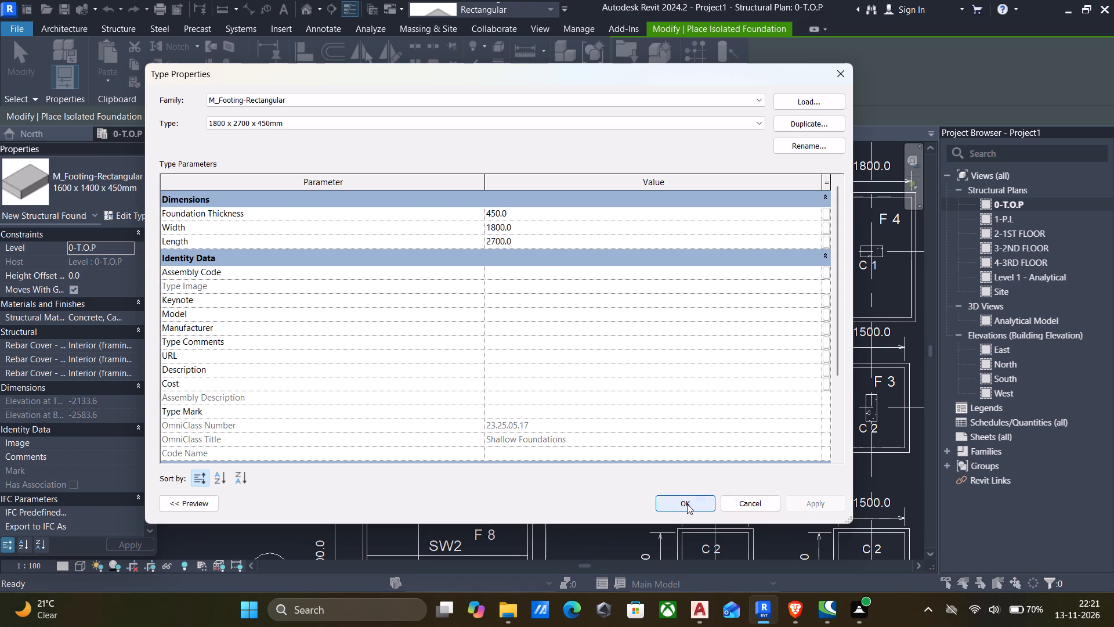
left_click(687, 504)
Place 1800 x 2700 x 450mm footings, unrotated, roughly over the F 4 outlines at grids B-1, C-1 and D-1.
scroll(543, 257, "up", 3)
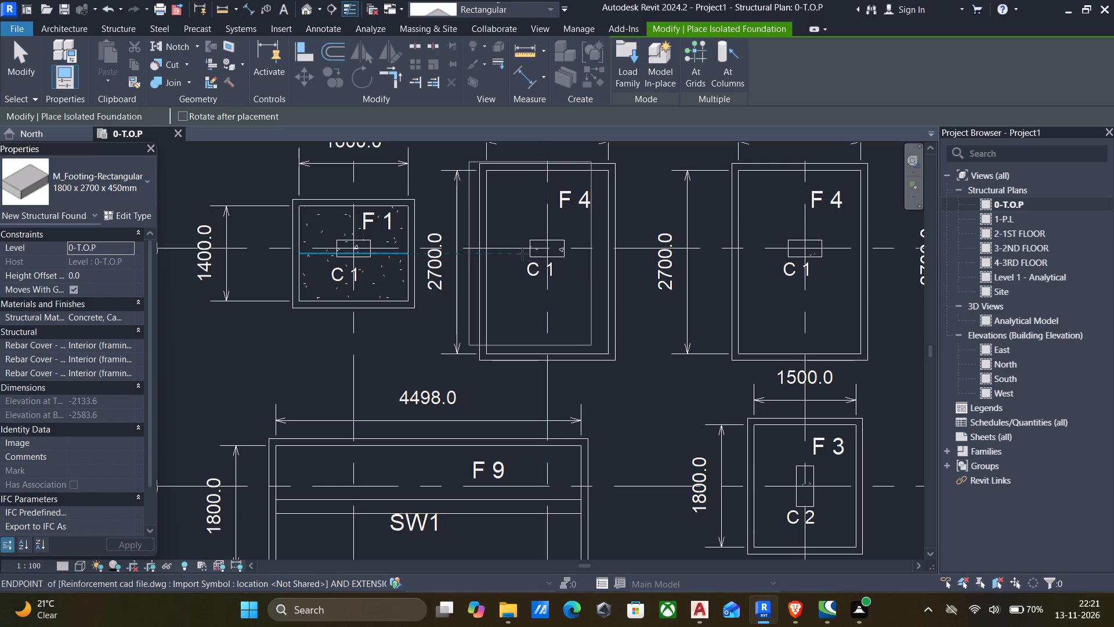
left_click(519, 246)
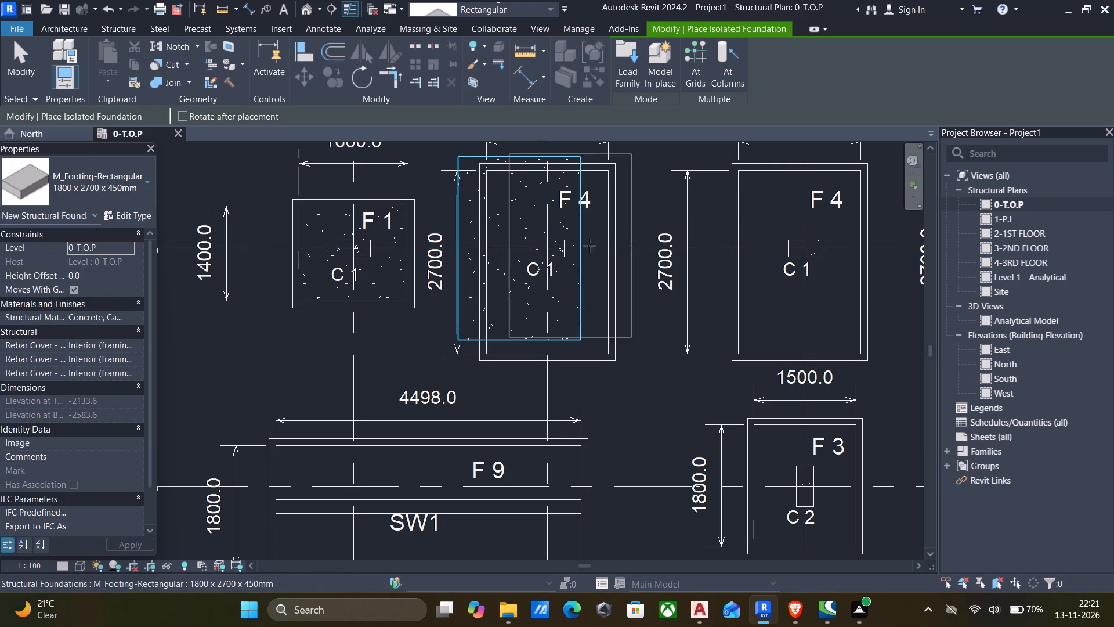
scroll(620, 251, "down", 5)
middle_click_drag(623, 254, 586, 280)
scroll(659, 261, "up", 2)
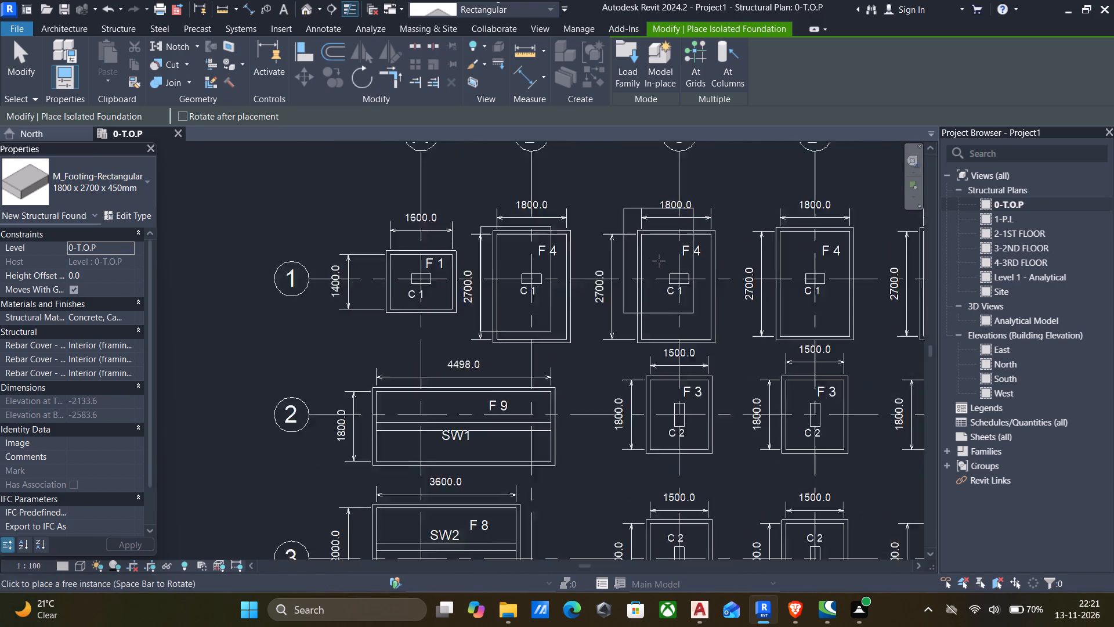
scroll(659, 261, "up", 3)
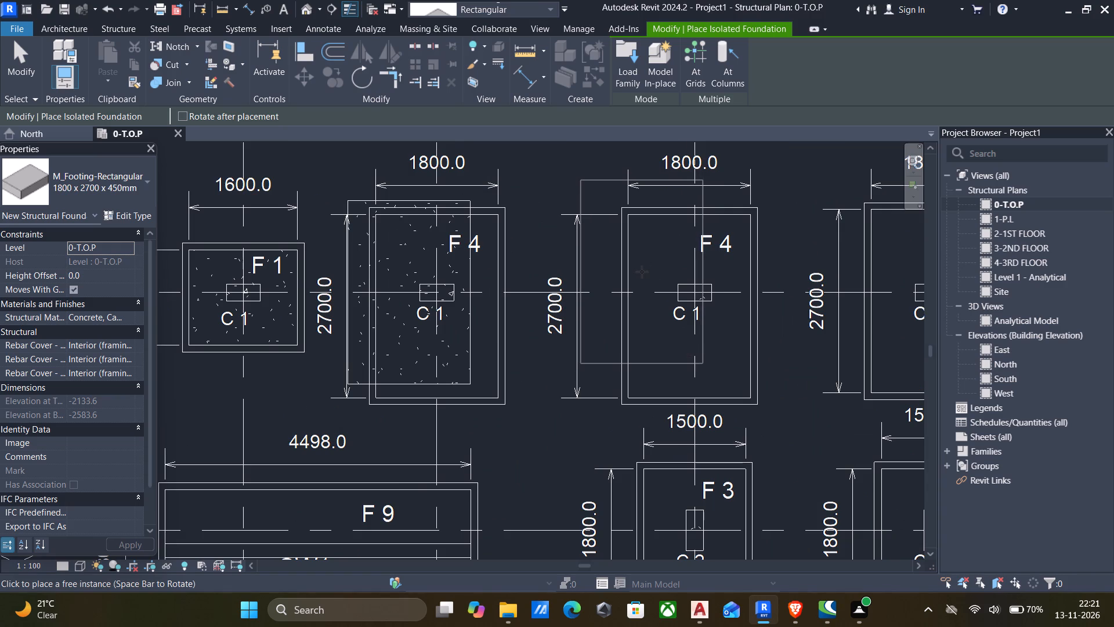
left_click(642, 272)
scroll(642, 272, "down", 1)
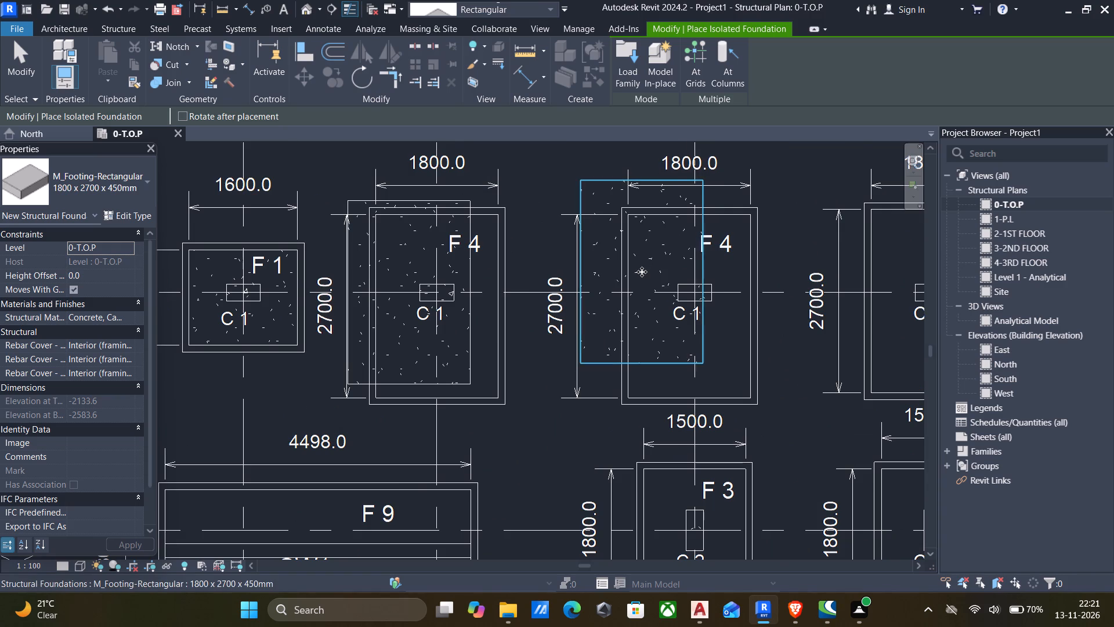
scroll(642, 272, "down", 3)
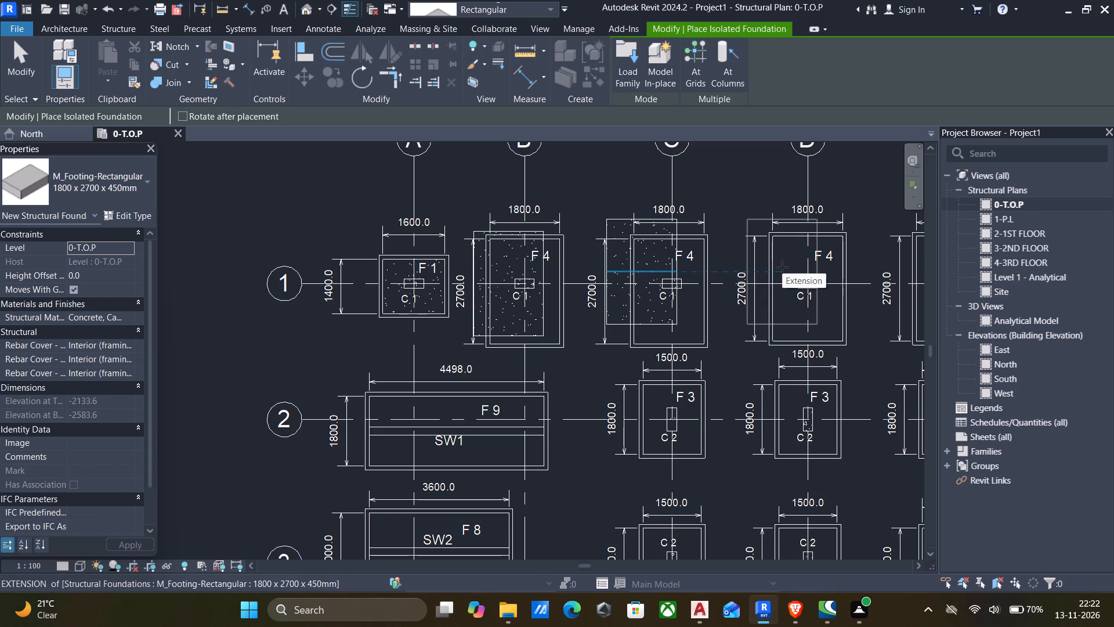
left_click(782, 267)
Place 1800 x 2700 x 450mm footings, unrotated, roughly over the F 4 outlines at grids E-1, F-1 and G-1.
scroll(782, 267, "down", 4)
middle_click_drag(783, 268, 761, 267)
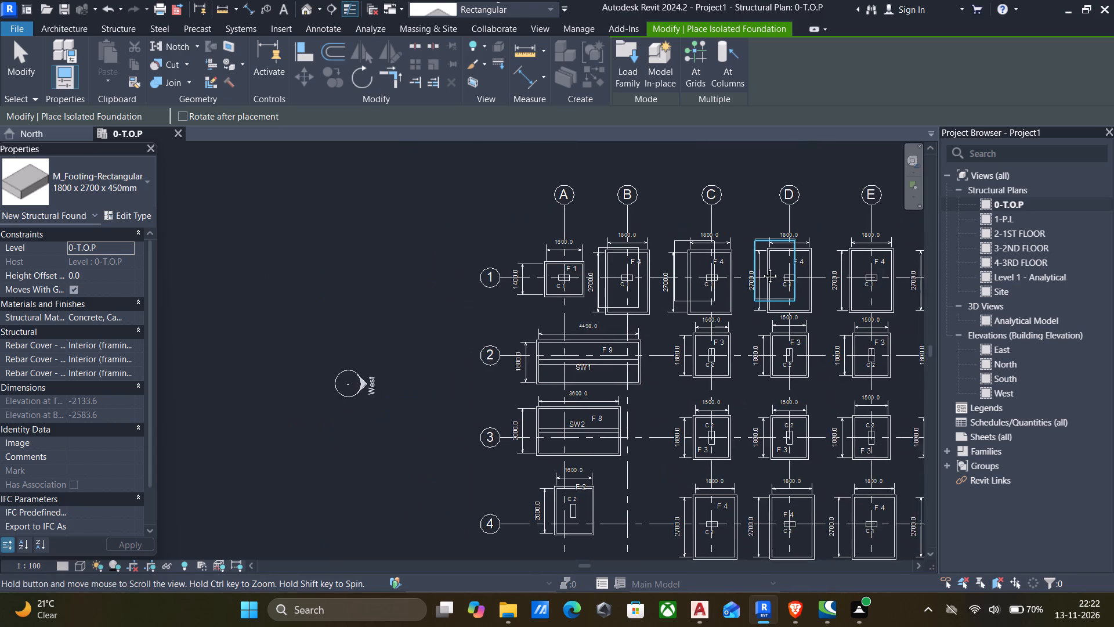
middle_click_drag(761, 267, 678, 252)
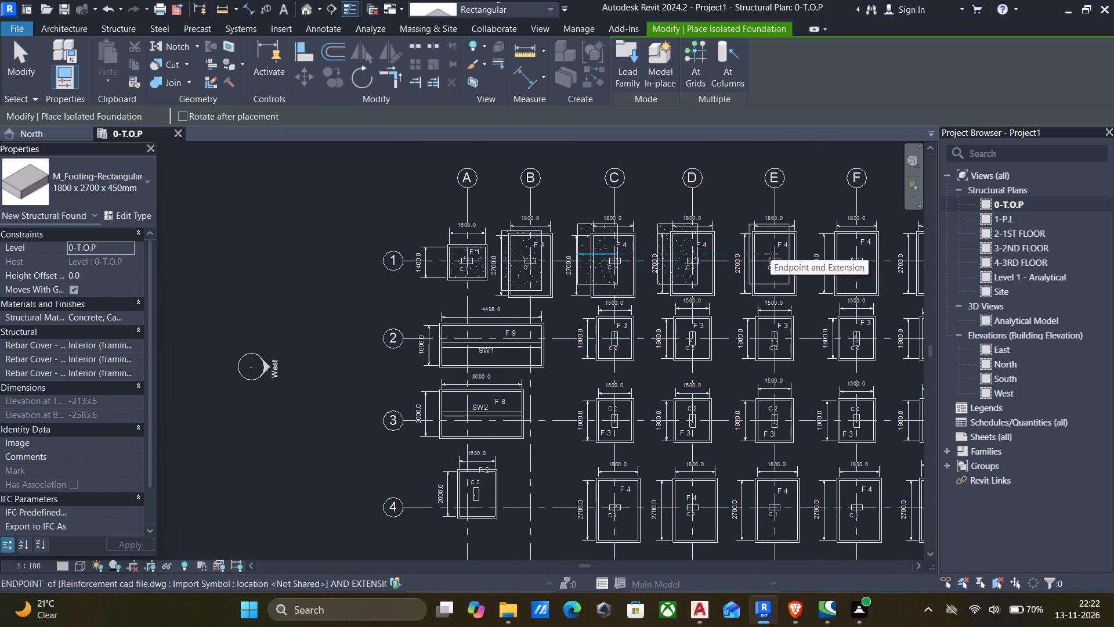
scroll(772, 238, "up", 3)
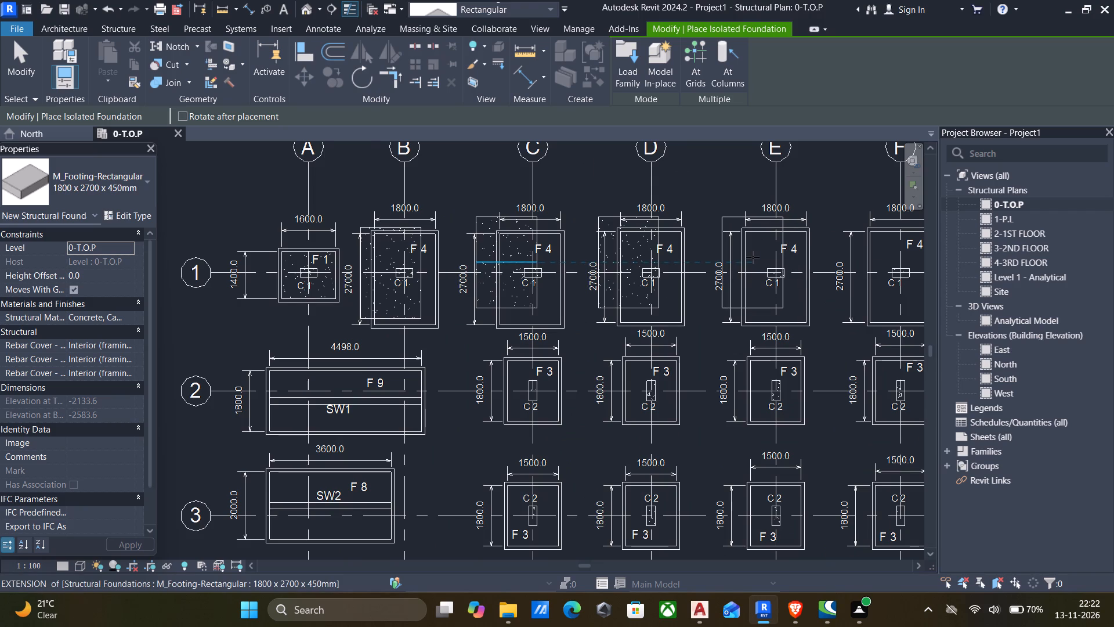
left_click(753, 257)
scroll(753, 257, "down", 5)
scroll(844, 269, "up", 6)
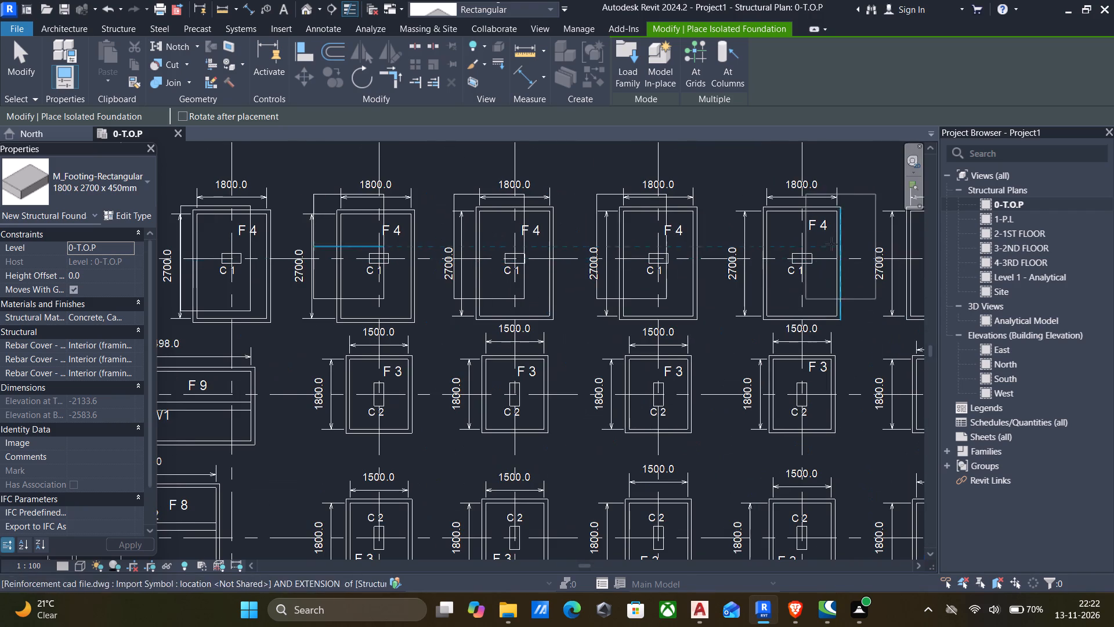
left_click(787, 239)
scroll(787, 239, "down", 4)
middle_click_drag(862, 246, 824, 255)
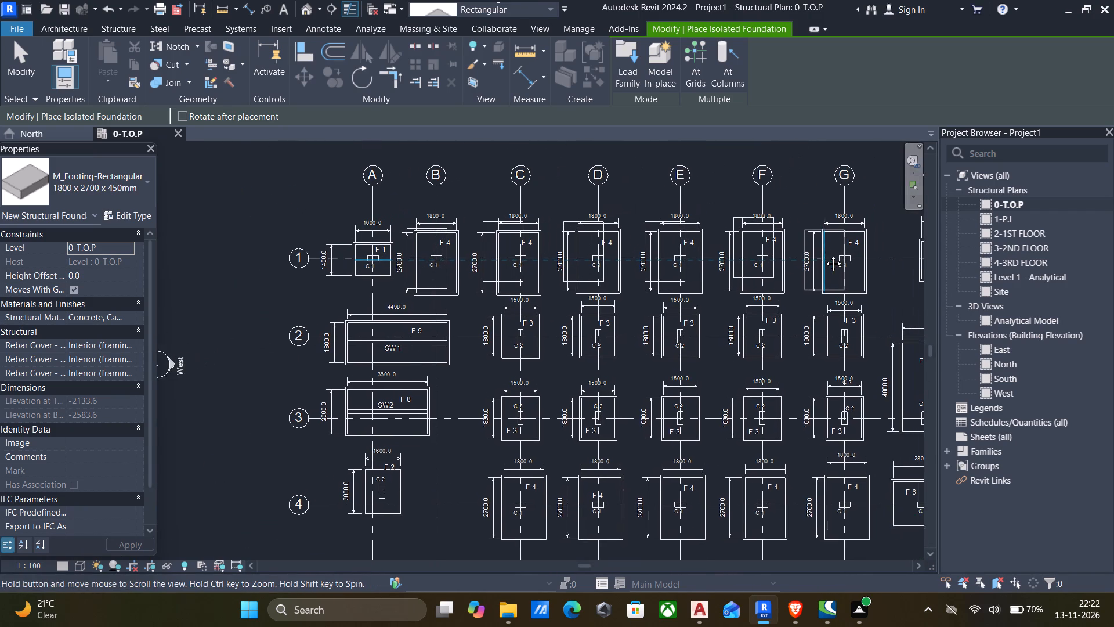
middle_click_drag(824, 255, 823, 255)
scroll(827, 248, "up", 5)
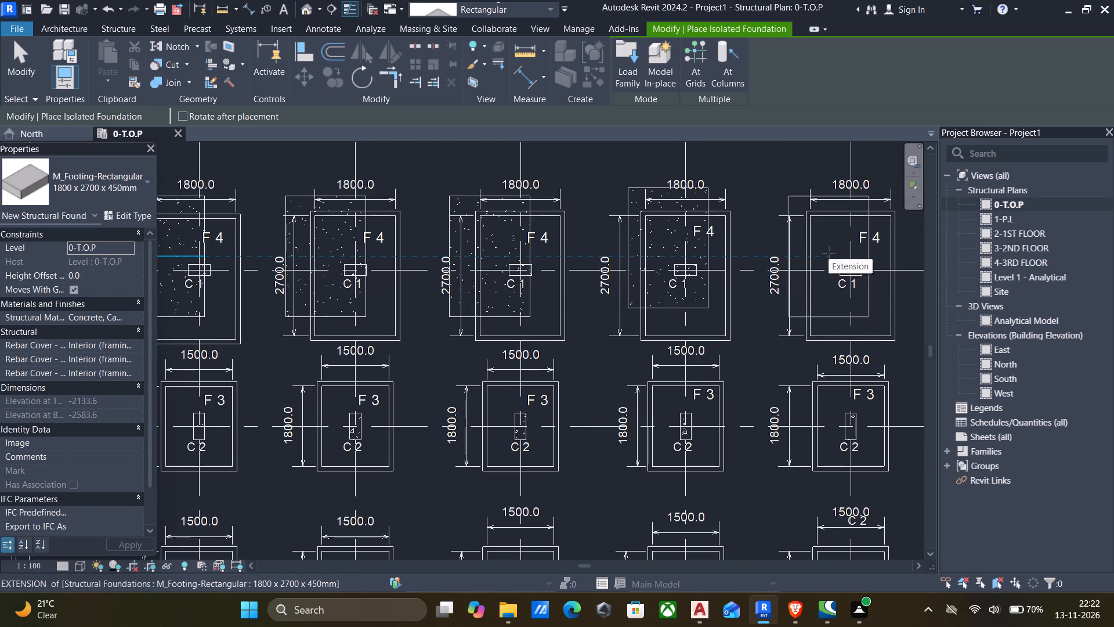
left_click(829, 253)
Duplicate the 1800 x 2700 x 450mm footing type under the name 1500 x 1800 x 450mm for the F 3 footings.
scroll(828, 253, "down", 2)
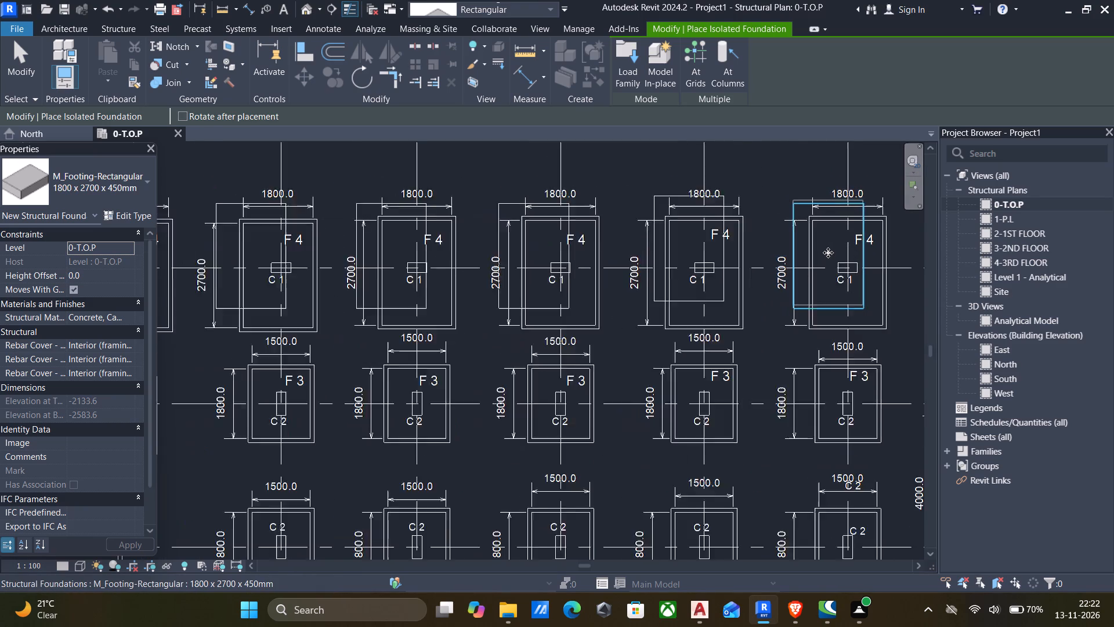
scroll(828, 253, "down", 3)
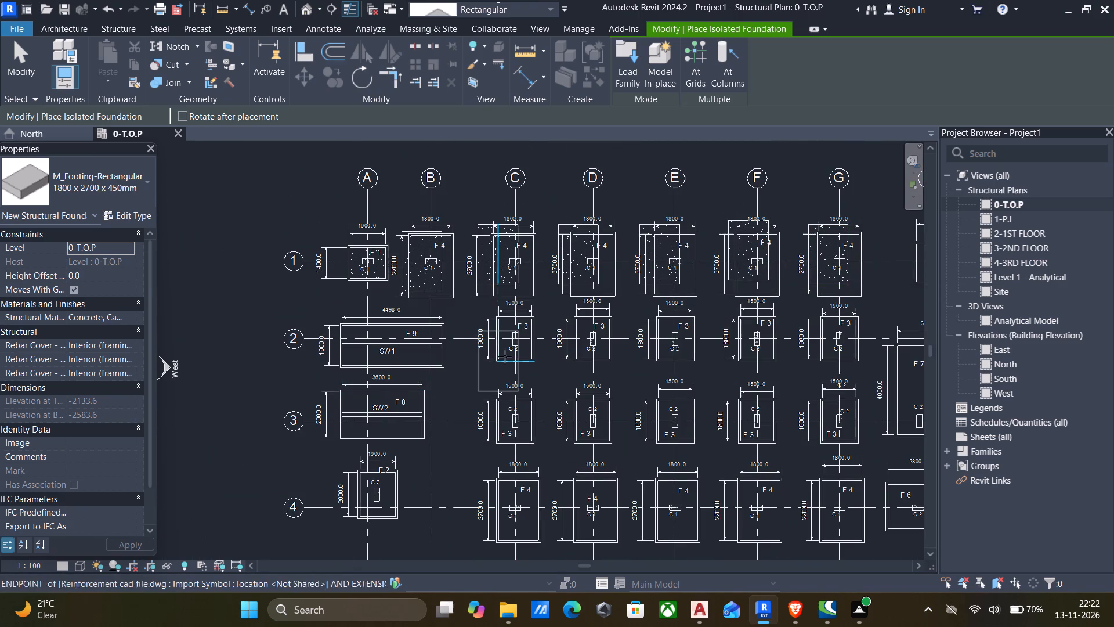
scroll(507, 354, "up", 5)
scroll(524, 334, "down", 4)
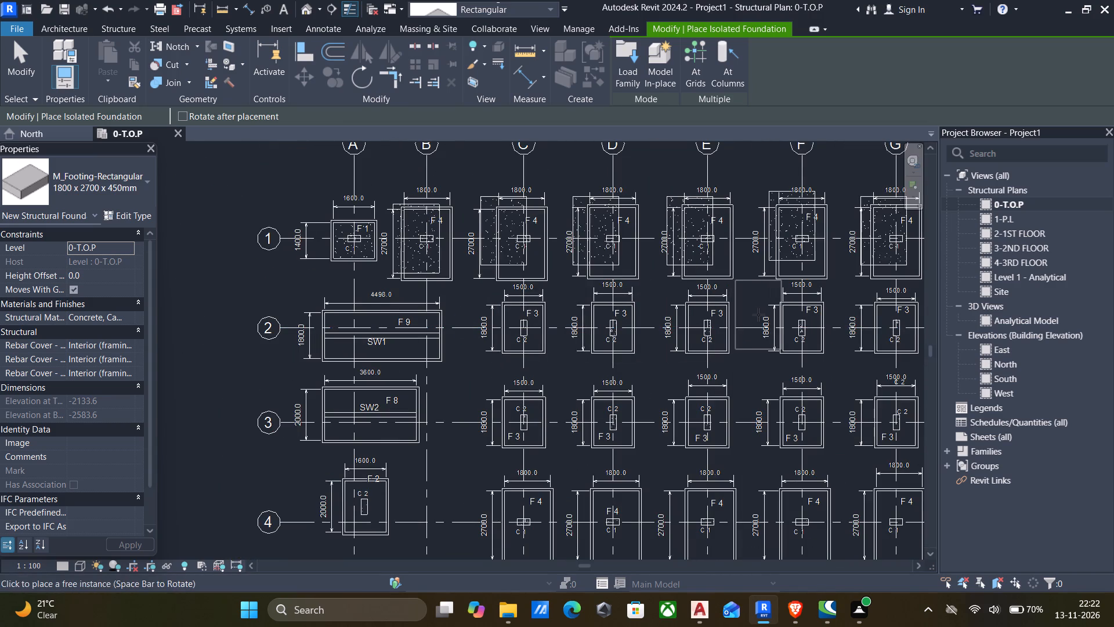
scroll(758, 315, "down", 1)
middle_click_drag(758, 315, 664, 273)
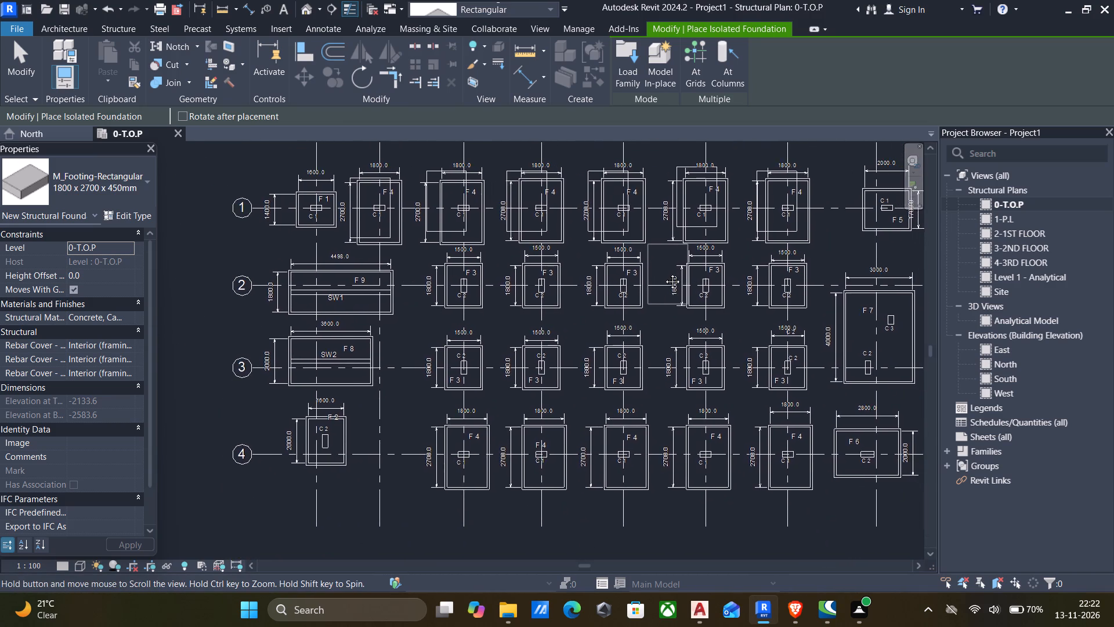
middle_click_drag(664, 273, 649, 266)
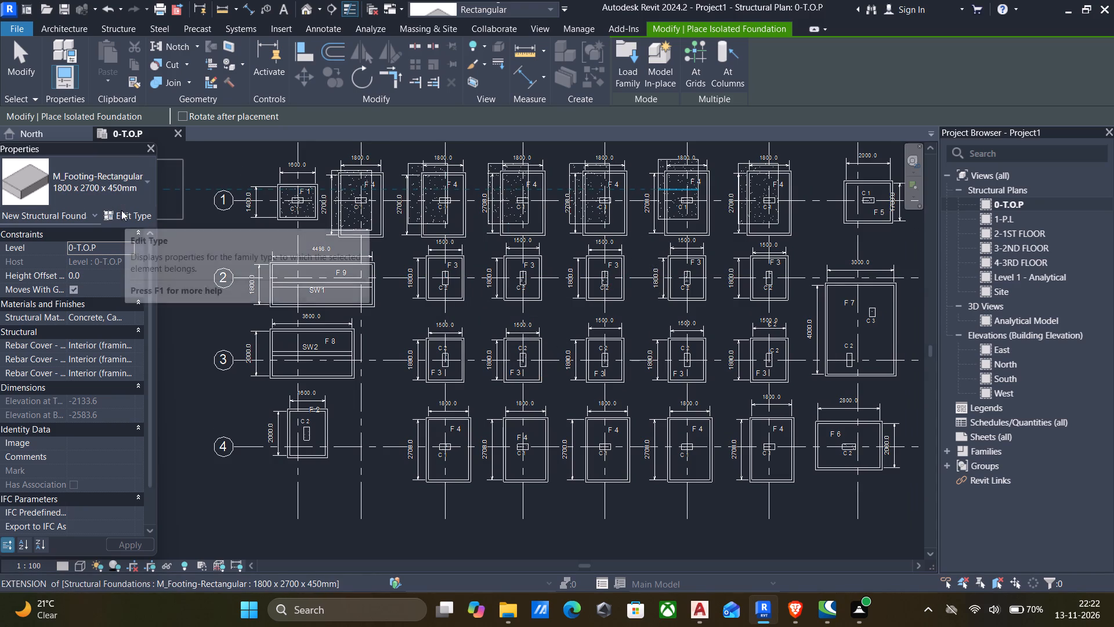
scroll(413, 275, "up", 8)
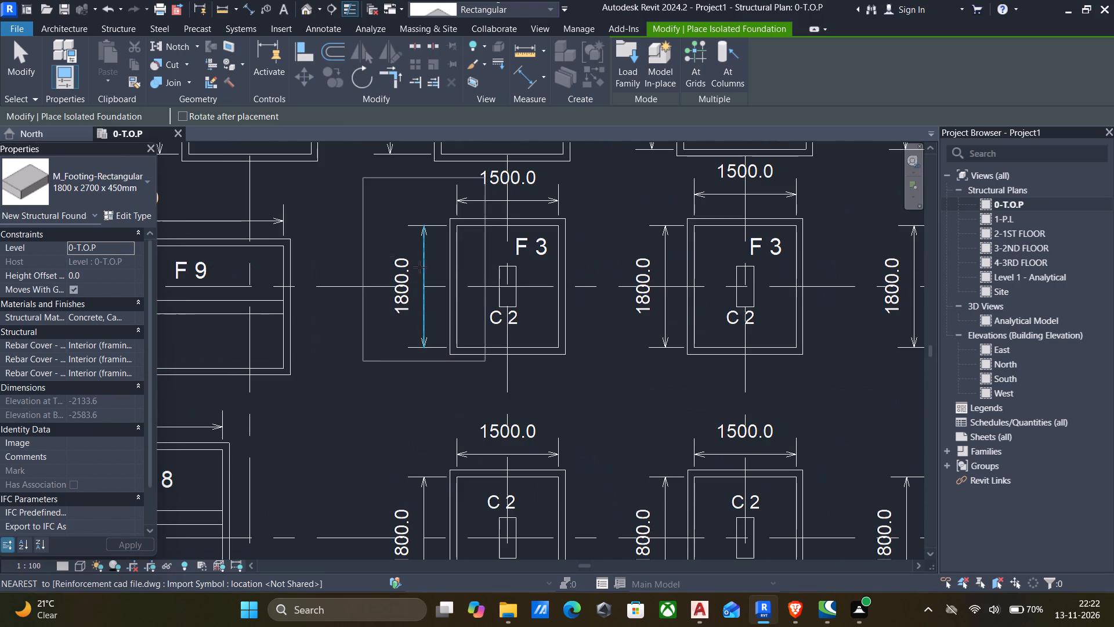
left_click(132, 213)
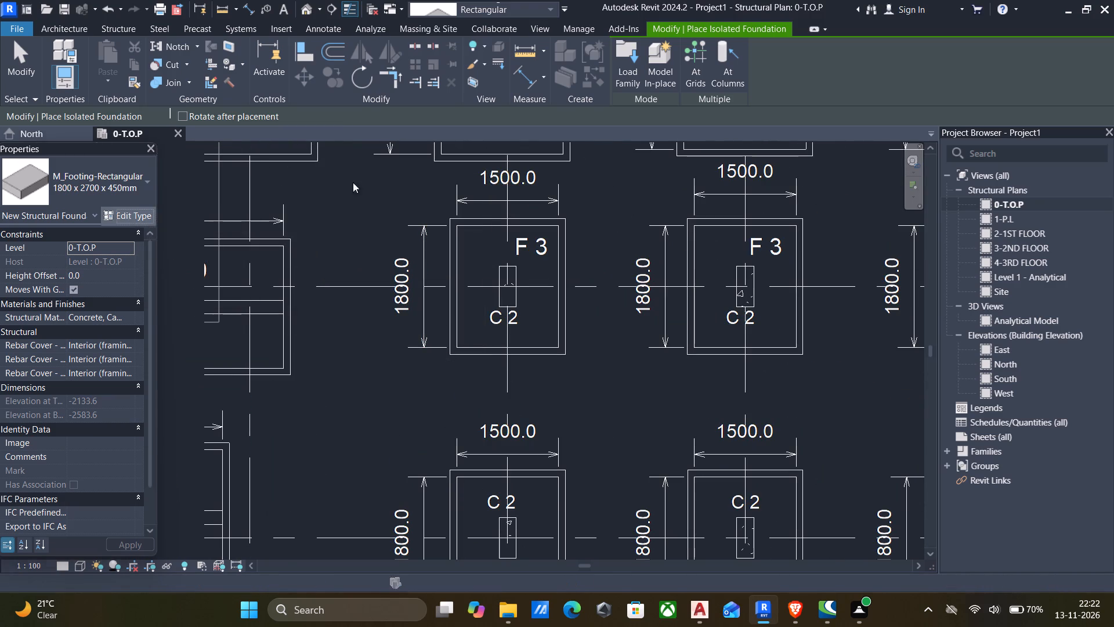
left_click(809, 124)
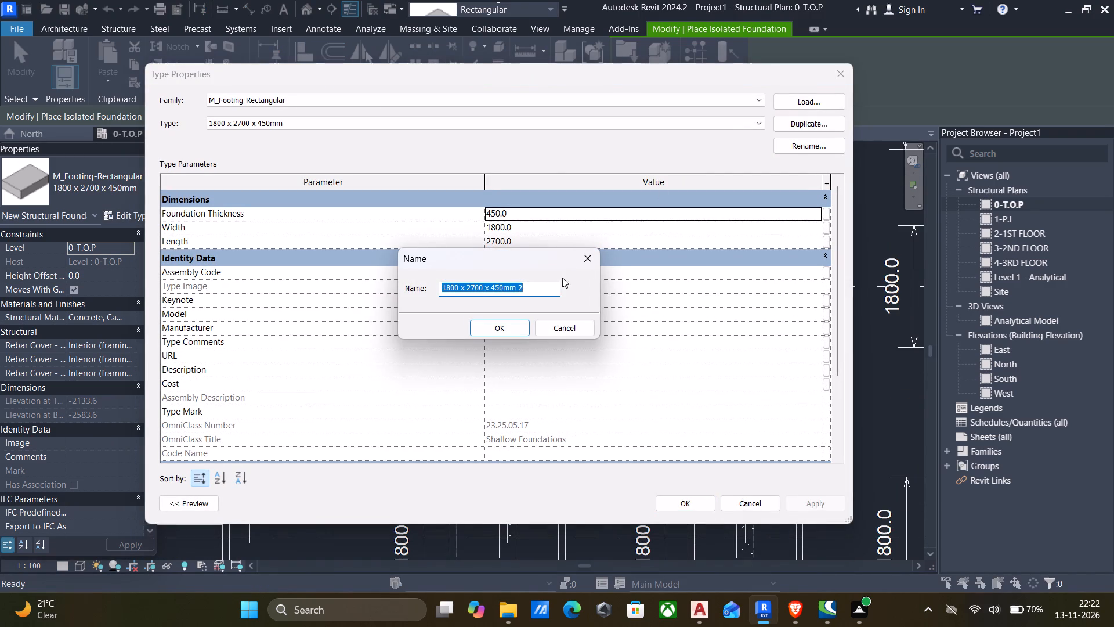
left_click(550, 288)
key("BackSpace")
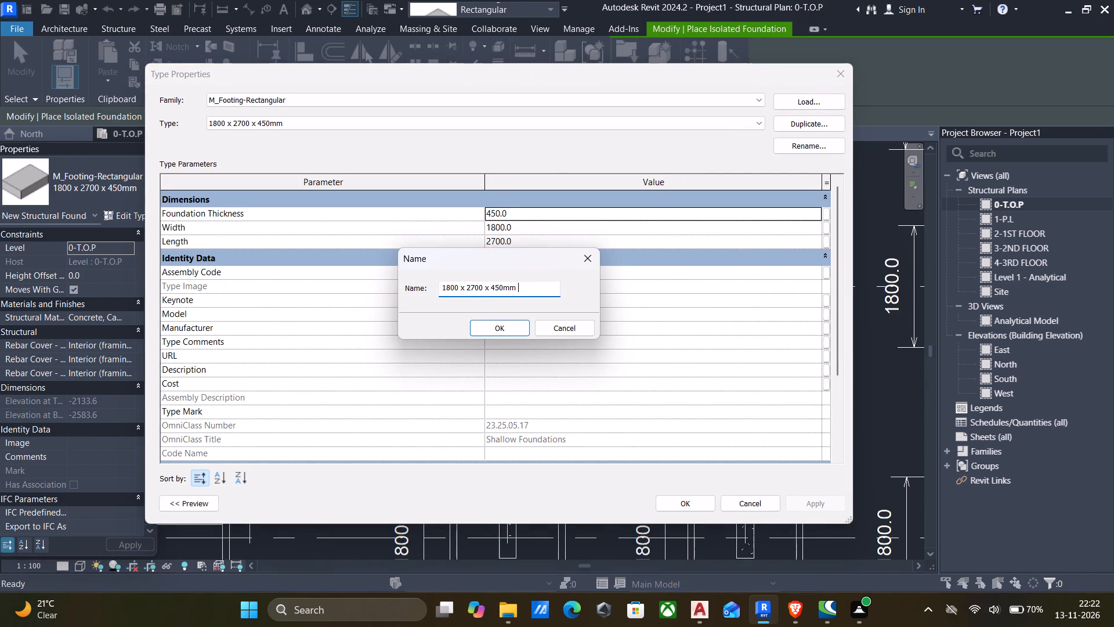
left_click(452, 288)
key("BackSpace")
key("5")
left_click(473, 286)
key("BackSpace")
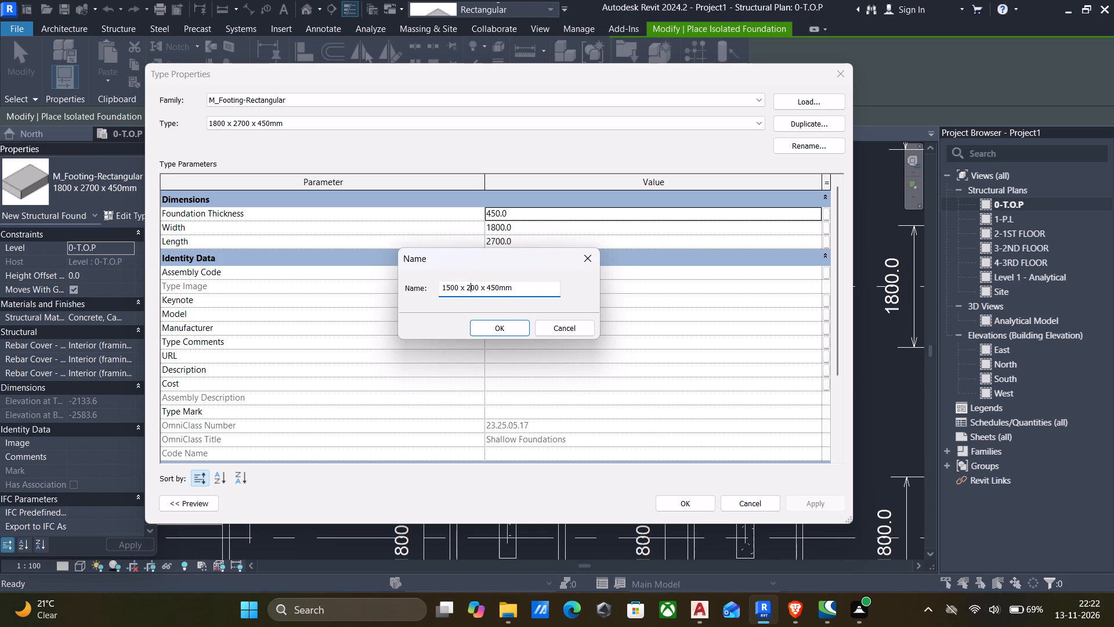
key("BackSpace")
type("18")
left_click(493, 330)
Set the new footing type's width to 1500 and length to 1800, and apply the type changes.
left_click(530, 225)
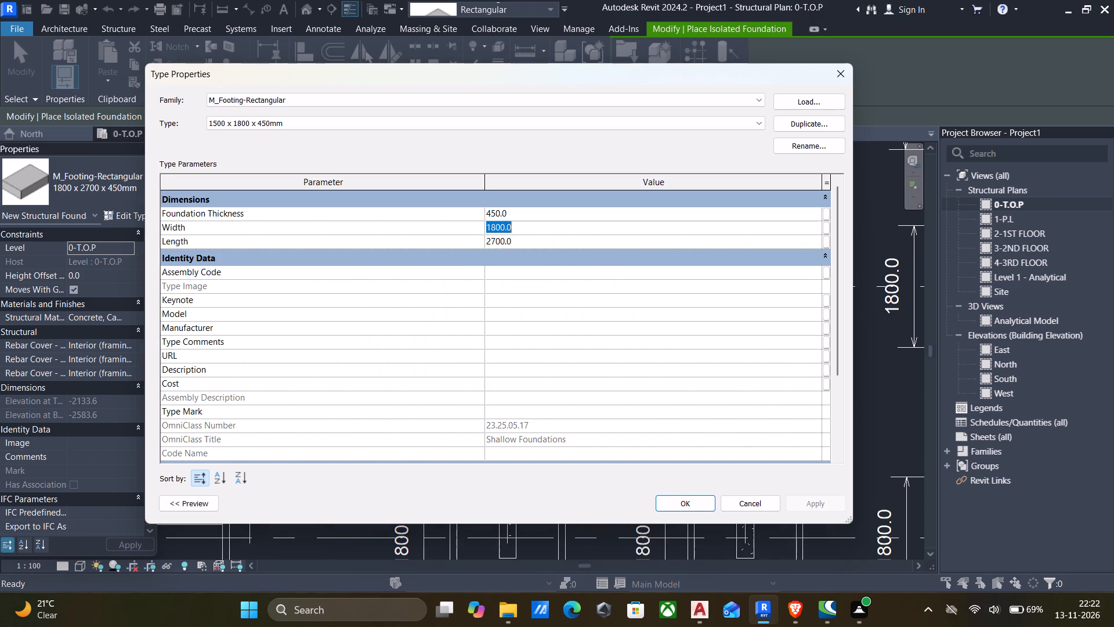
type("150")
key("0")
left_click(530, 239)
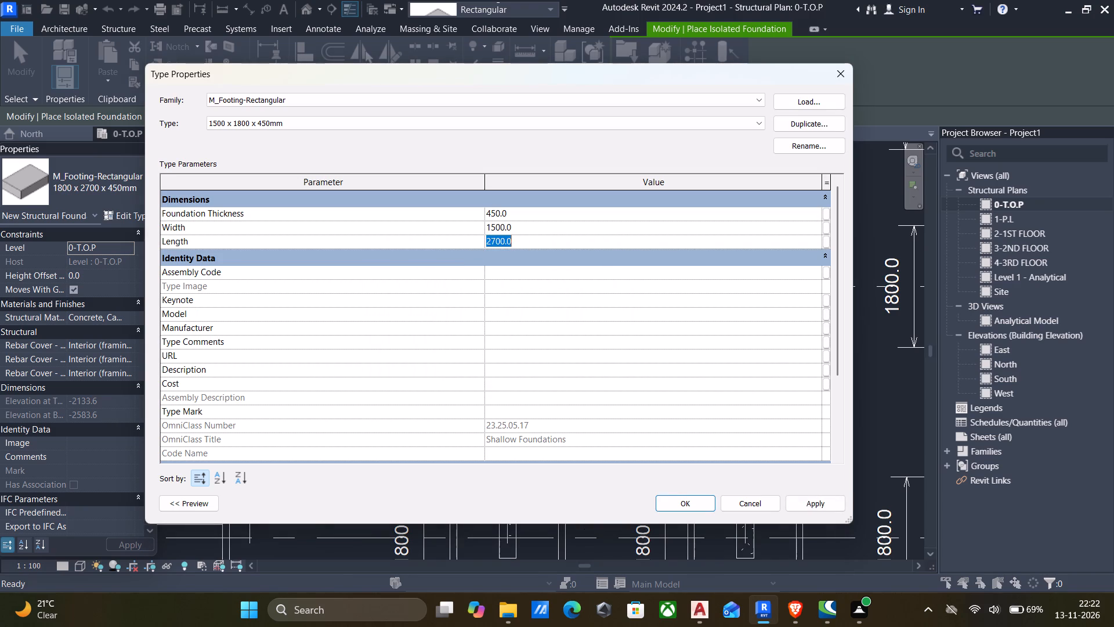
type("1800")
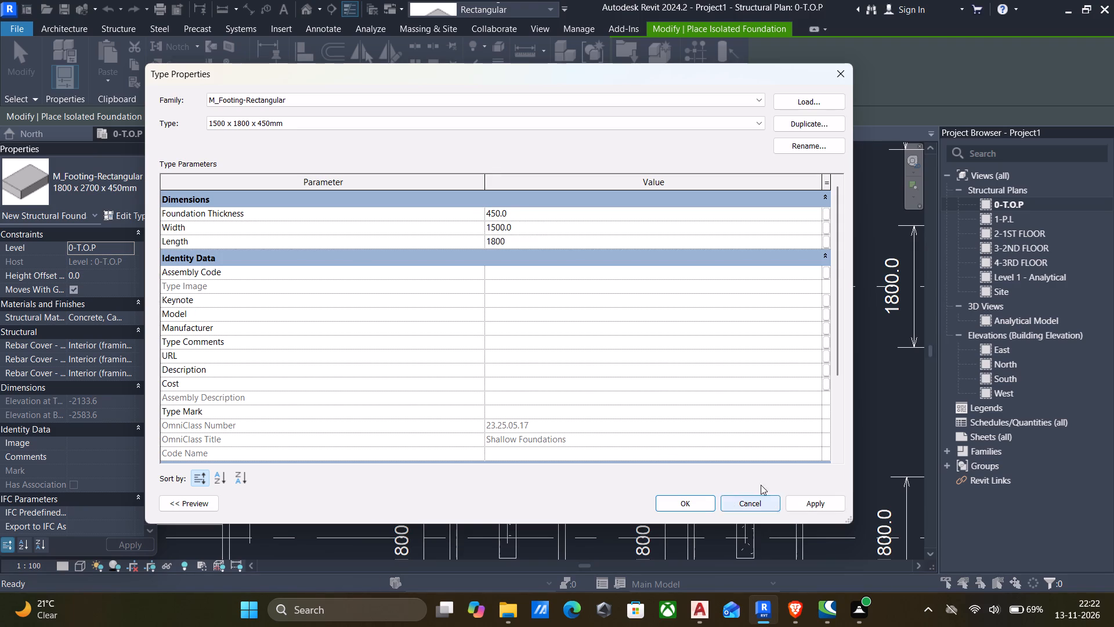
left_click(806, 503)
left_click(707, 506)
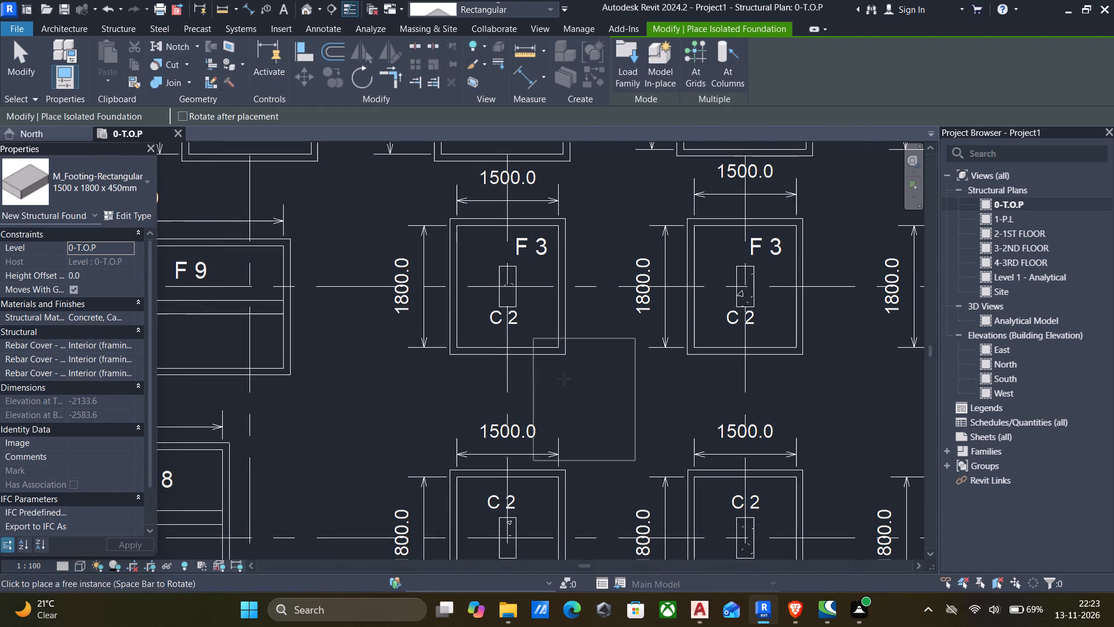
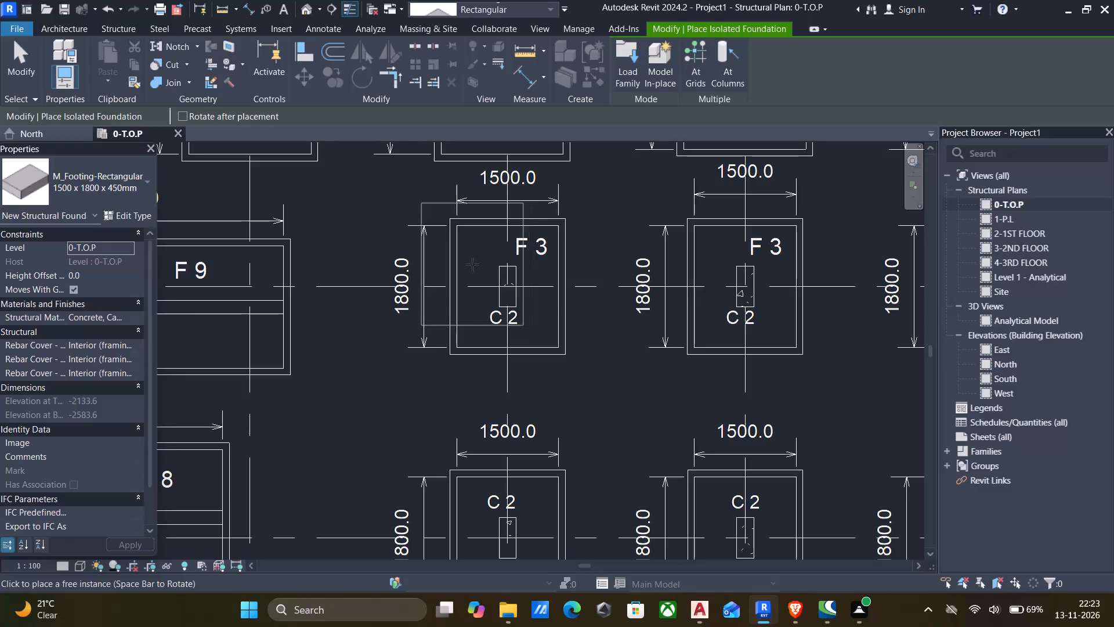
Place 1500 x 1800 x 450mm footings, unrotated, roughly over the F 3 outlines at grids D-2, F-2 and G-2.
left_click(715, 269)
scroll(715, 269, "down", 5)
middle_click_drag(712, 274, 674, 286)
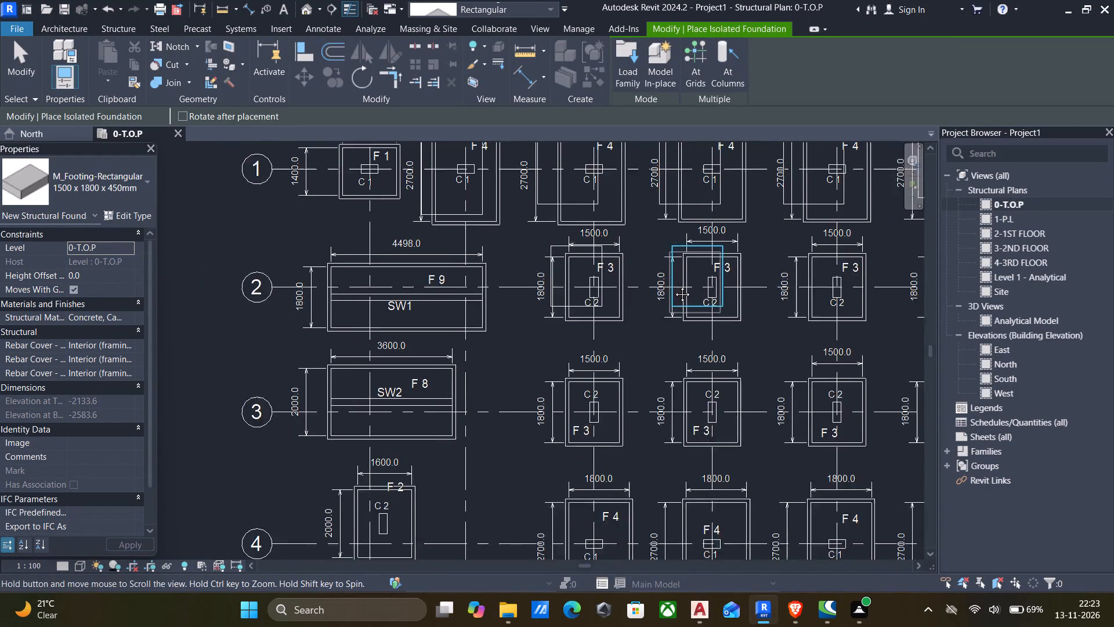
middle_click_drag(674, 286, 432, 260)
scroll(683, 258, "up", 3)
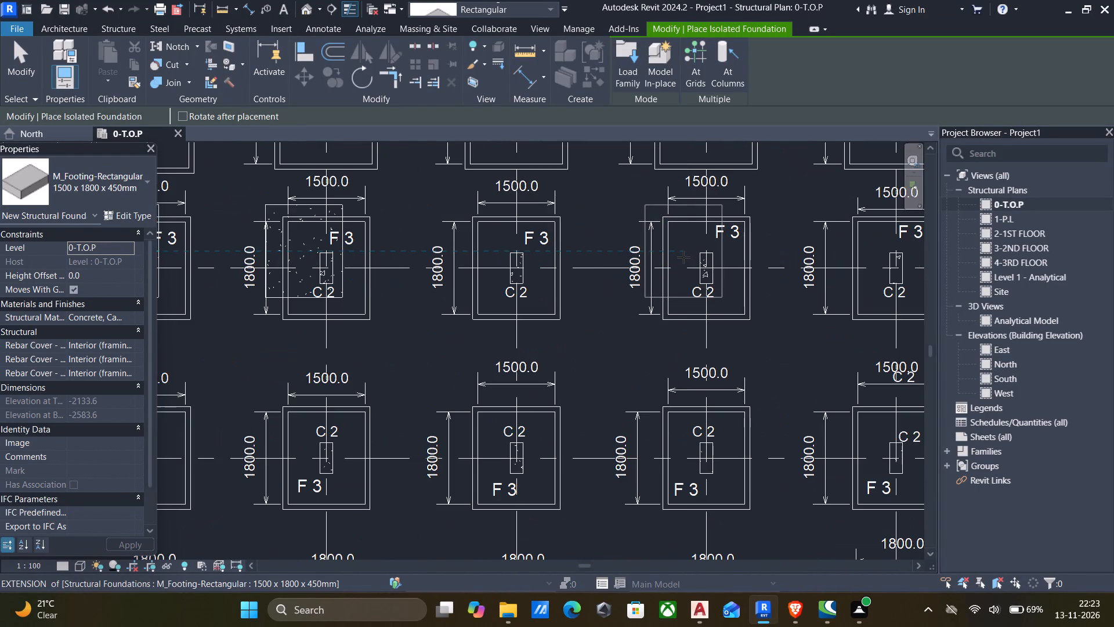
scroll(683, 257, "up", 3)
left_click(683, 257)
scroll(683, 257, "down", 3)
middle_click_drag(683, 258, 585, 304)
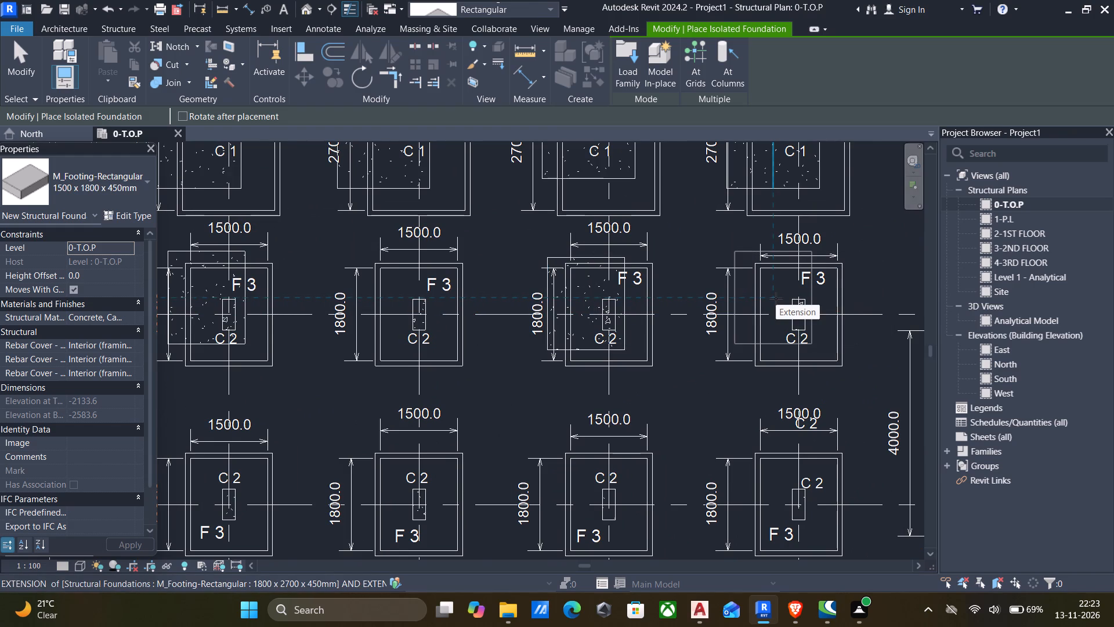
left_click(776, 298)
Place 1500 x 1800 x 450mm footings, unrotated, roughly over the F 3 outlines at grids C-3, D-3 and E-3.
scroll(772, 301, "down", 4)
middle_click_drag(764, 316, 708, 330)
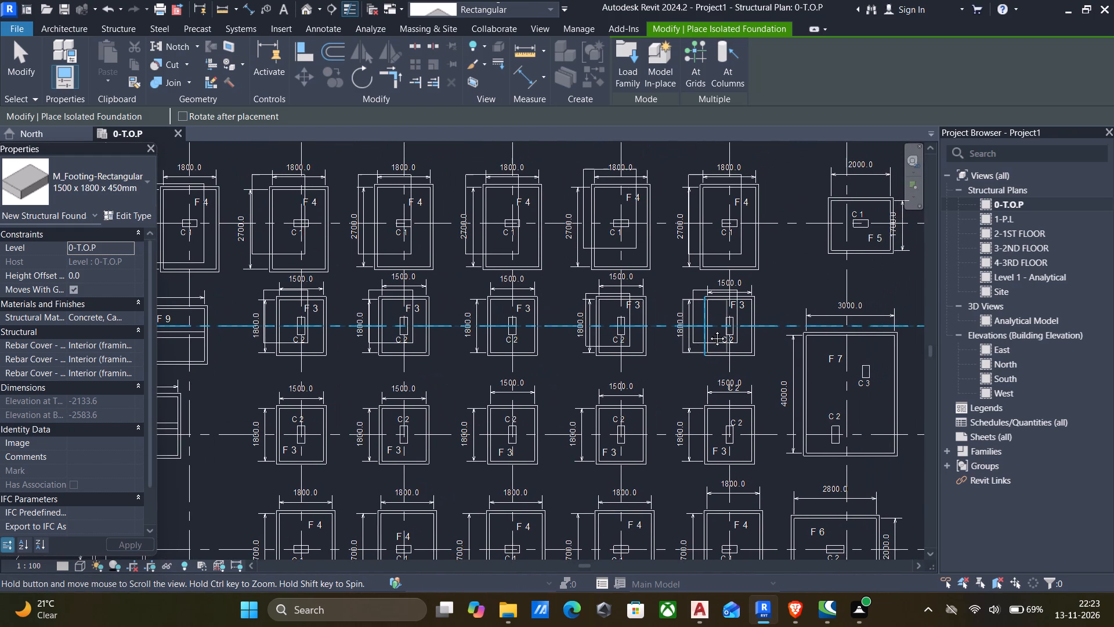
middle_click_drag(708, 330, 689, 346)
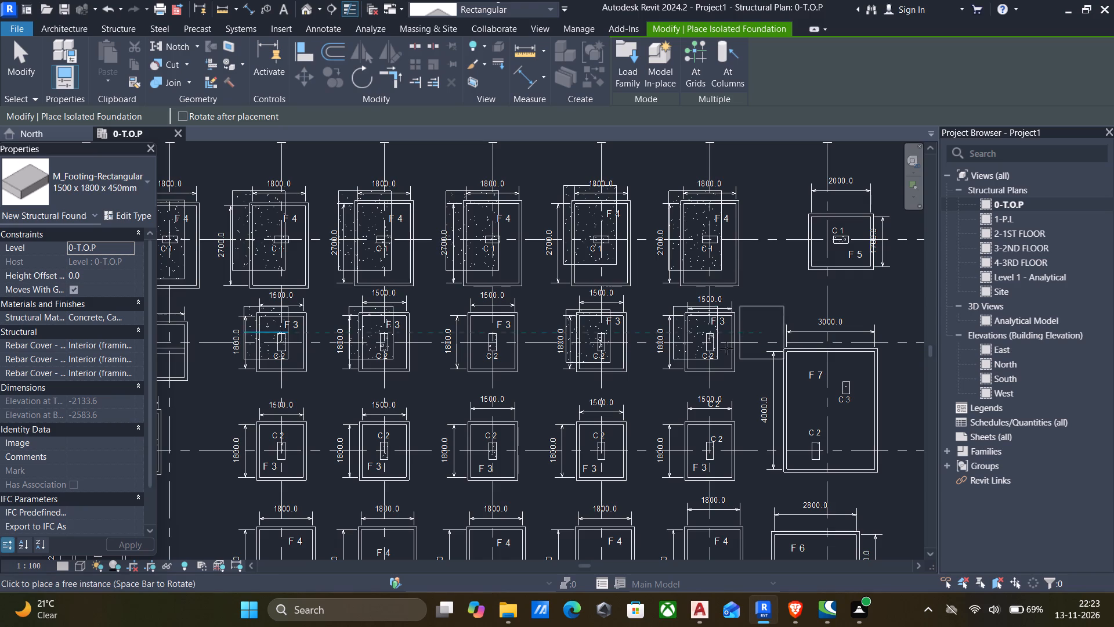
scroll(666, 378, "down", 1)
scroll(315, 467, "up", 3)
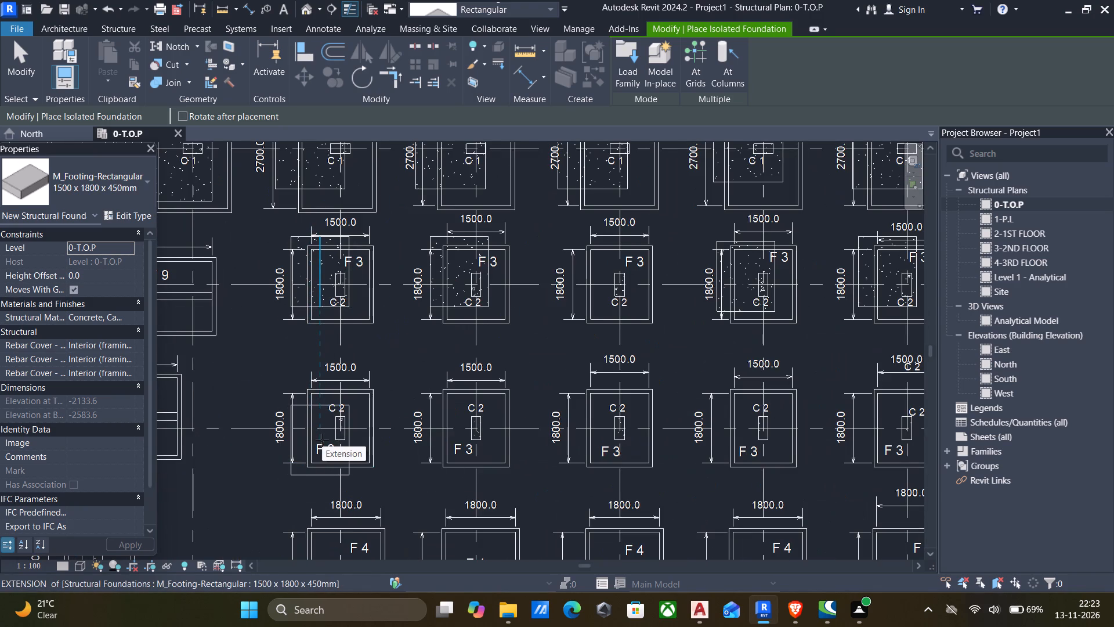
scroll(341, 441, "down", 1)
middle_click_drag(341, 442, 368, 435)
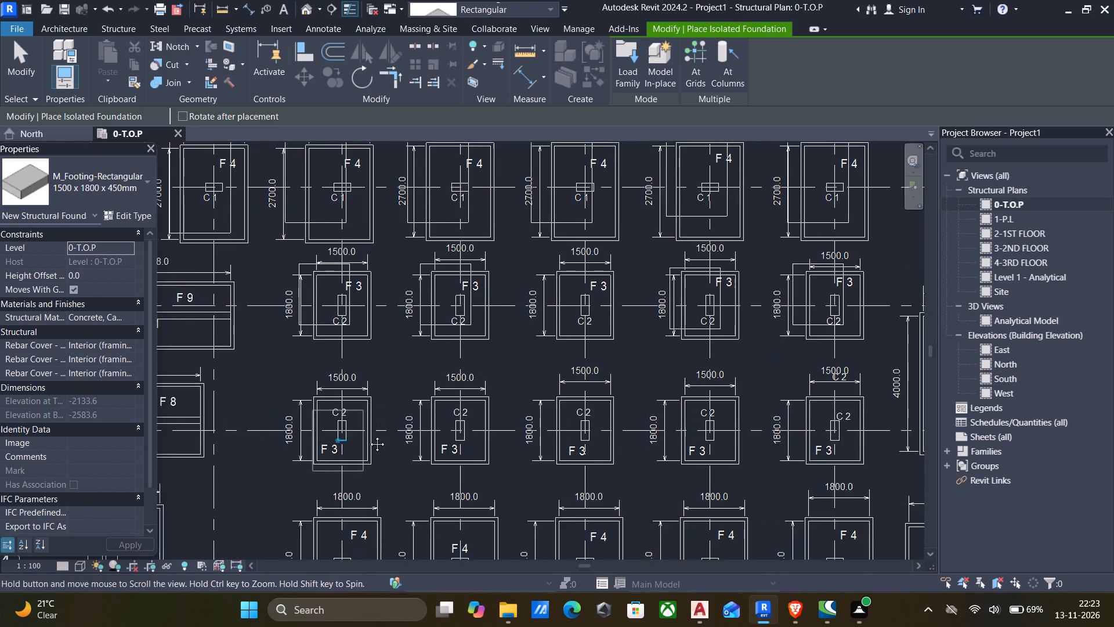
middle_click_drag(368, 435, 370, 435)
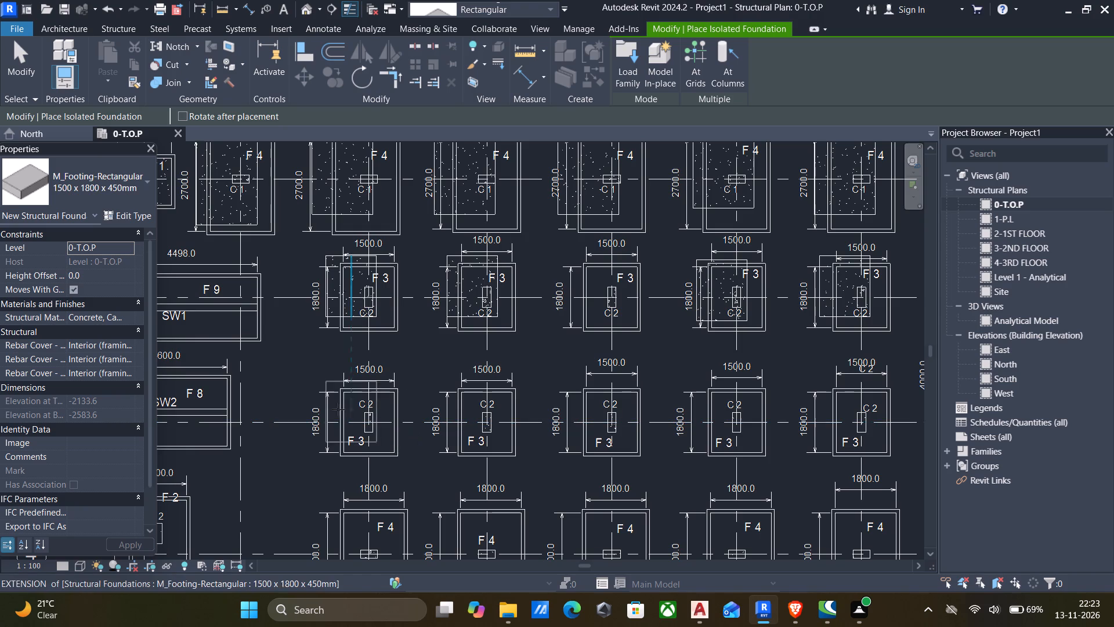
scroll(355, 421, "up", 4)
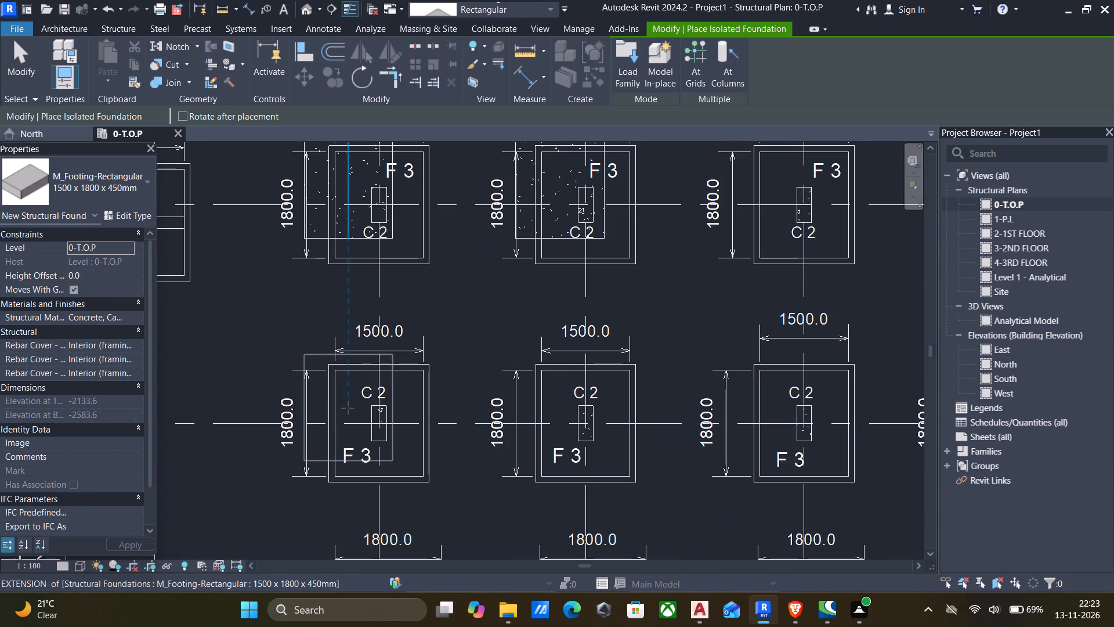
left_click(348, 408)
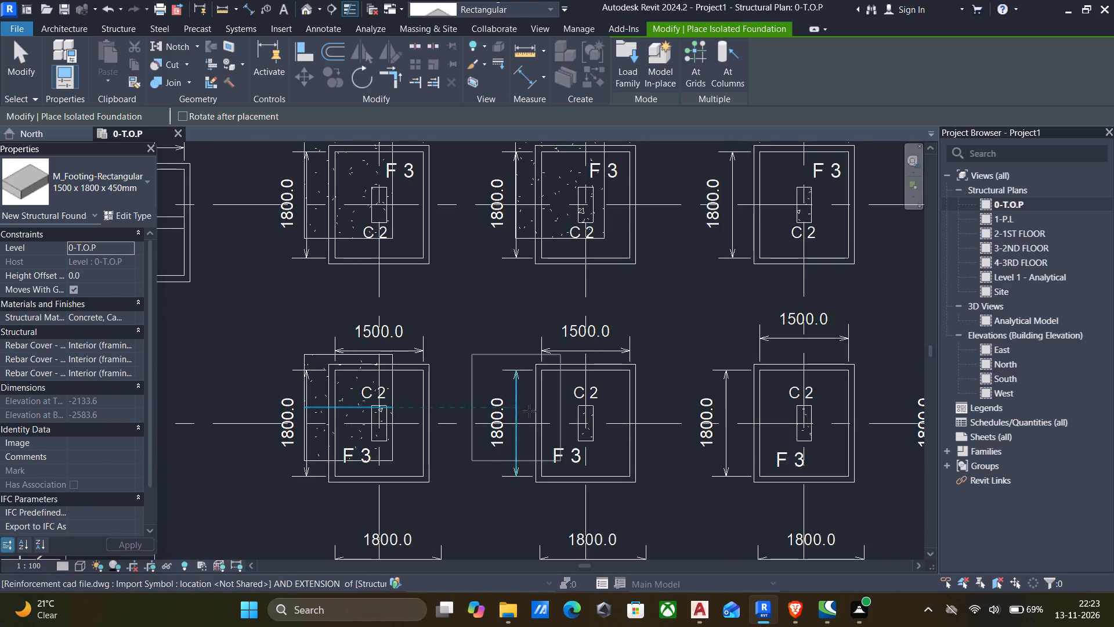
left_click(559, 411)
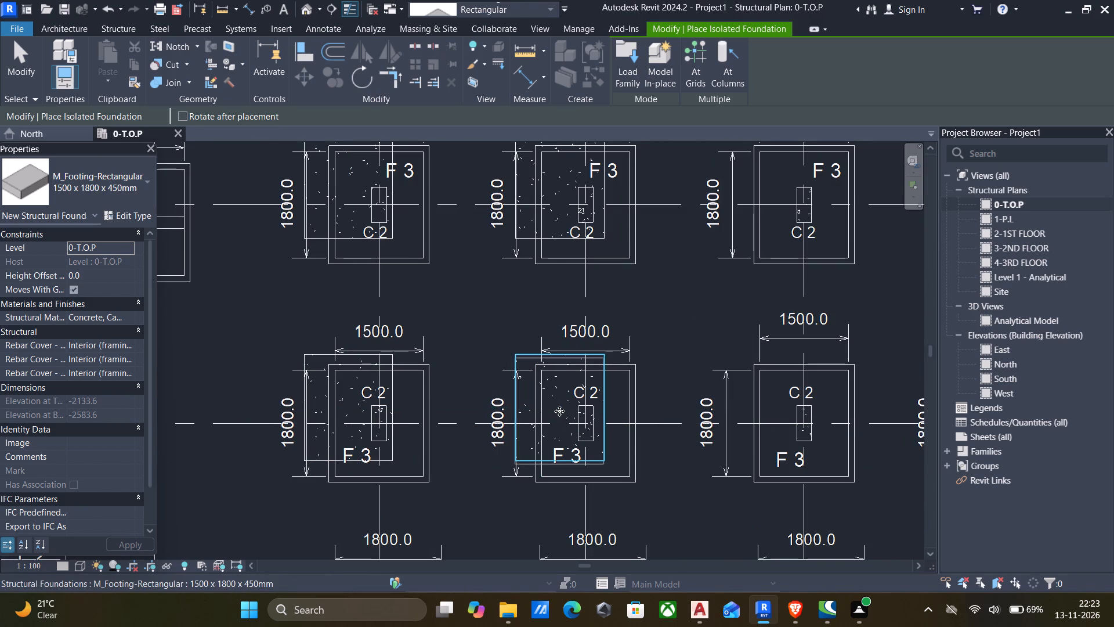
left_click(786, 409)
Continue the grid 3 row by placing a 1500 x 1800 x 450mm footing, unrotated, roughly over the F 3 outline at grid F-3.
scroll(786, 413, "down", 4)
middle_click_drag(784, 420, 583, 427)
scroll(715, 426, "up", 4)
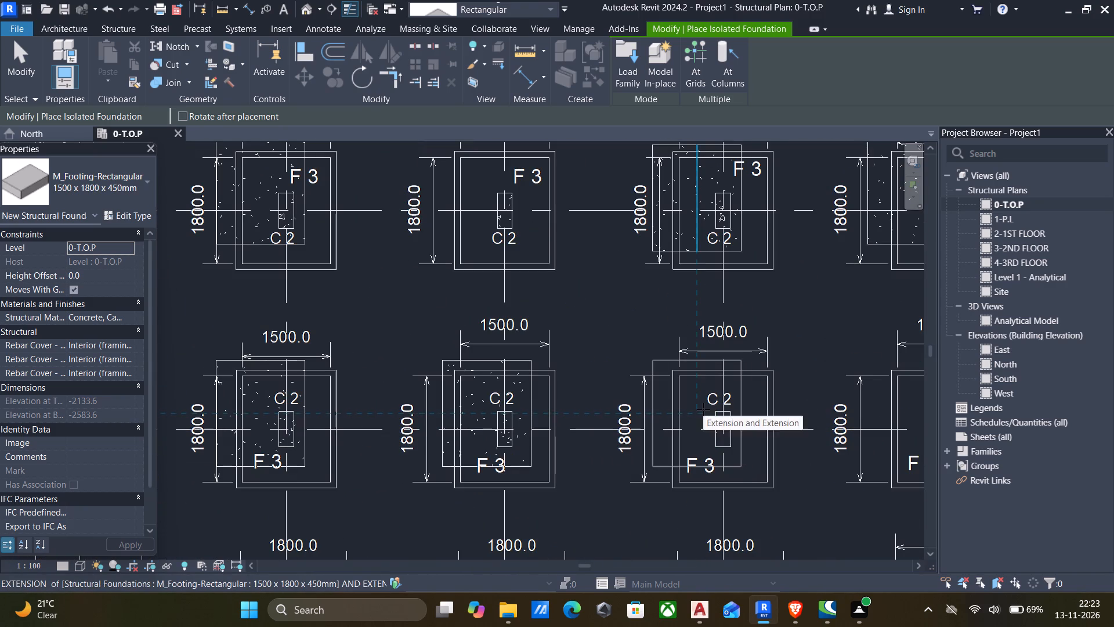
left_click(703, 409)
scroll(703, 409, "down", 4)
middle_click_drag(701, 412, 587, 418)
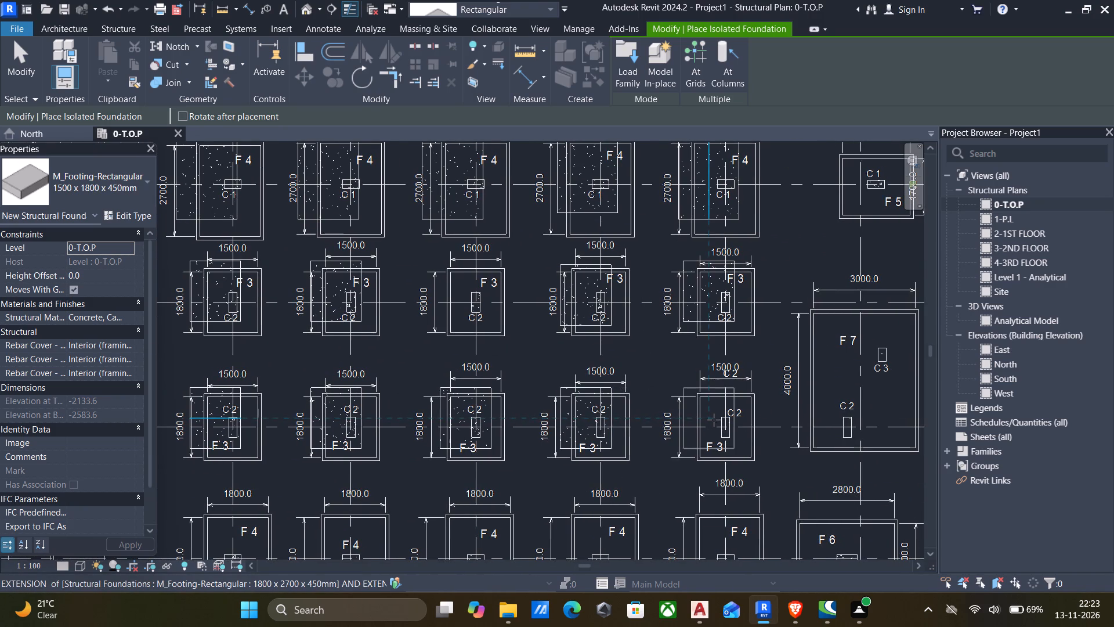
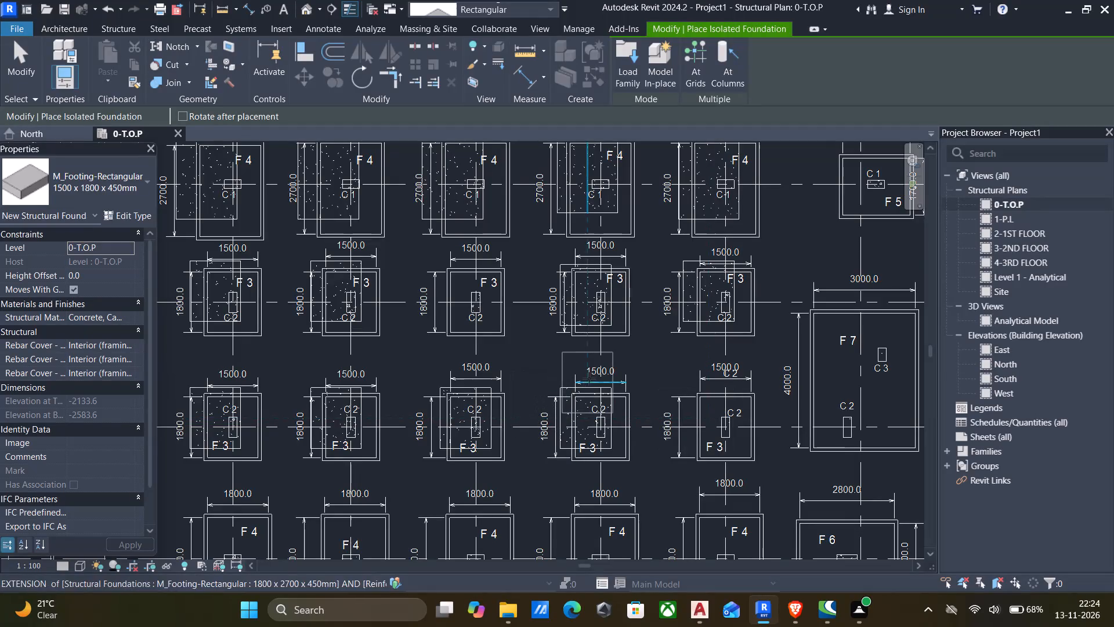
Finish the grid 3 row with a 1500 x 1800 x 450mm footing, unrotated, roughly over the F 3 outline at grid G-3.
scroll(706, 426, "up", 4)
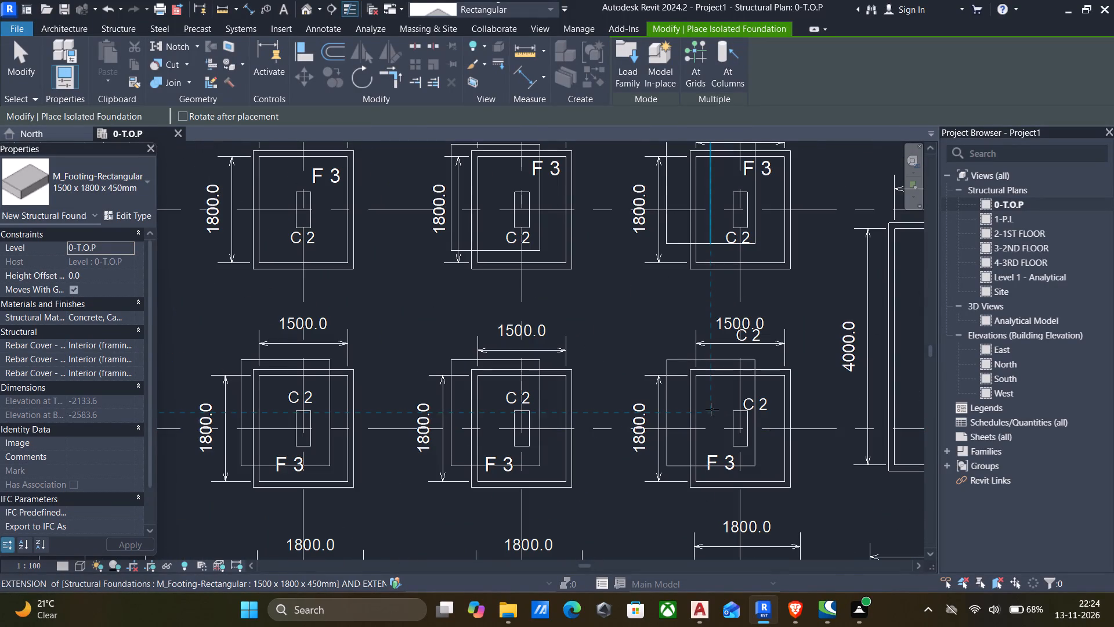
left_click(712, 408)
Place 1800 x 2700 x 450mm footings, unrotated, roughly over the F 4 outlines at grids C-4, D-4 and E-4.
scroll(712, 408, "down", 4)
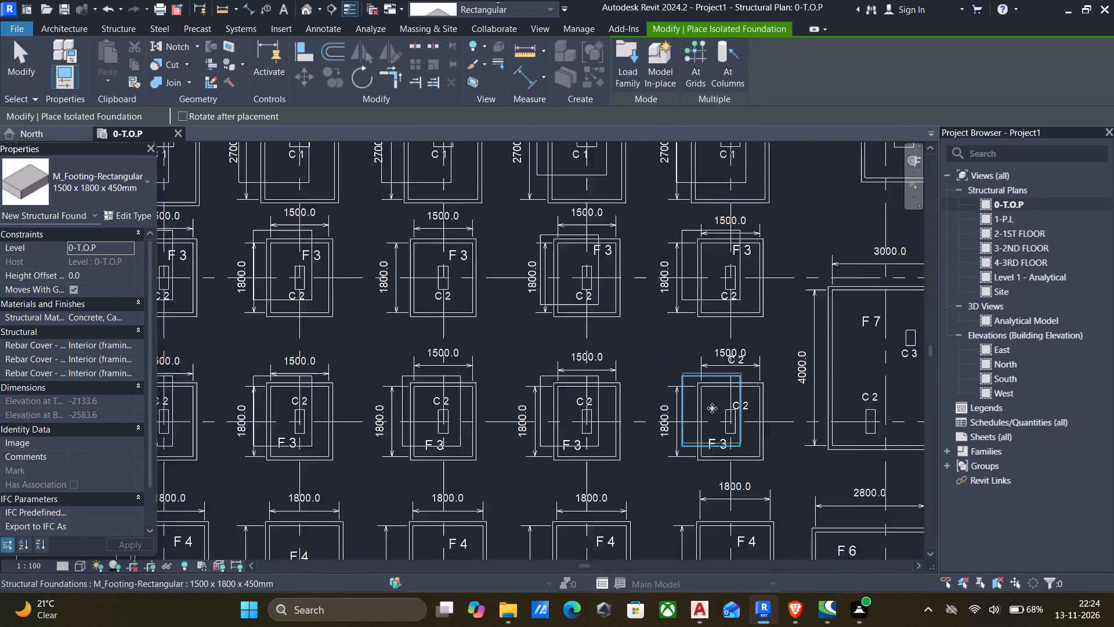
scroll(712, 408, "down", 4)
scroll(508, 499, "down", 2)
middle_click_drag(507, 500, 522, 408)
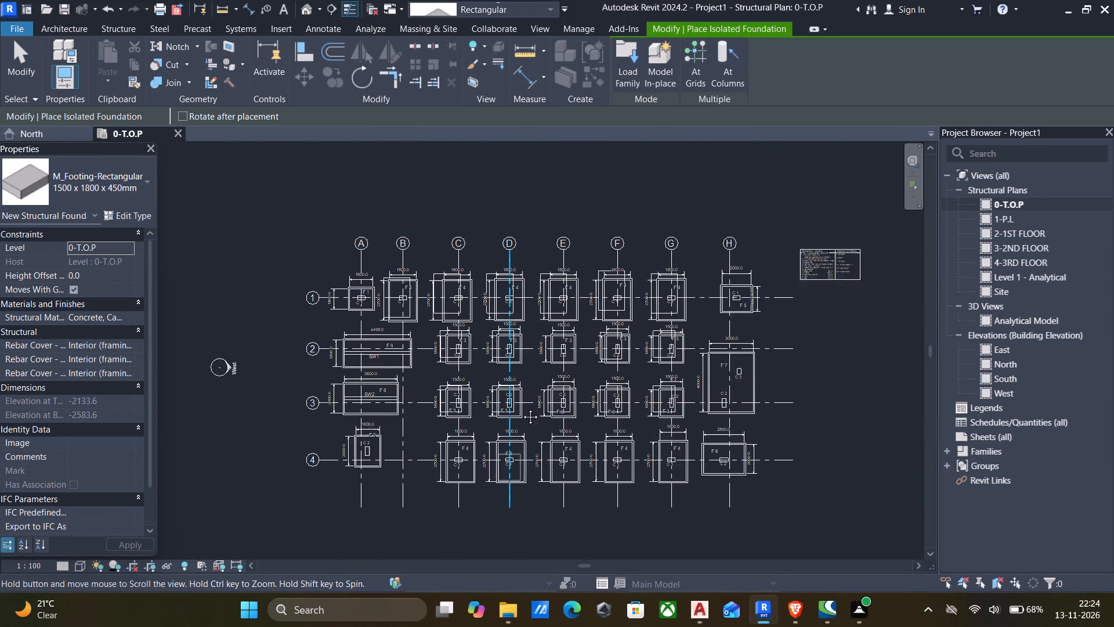
middle_click_drag(522, 408, 523, 401)
scroll(516, 405, "up", 5)
scroll(440, 367, "up", 2)
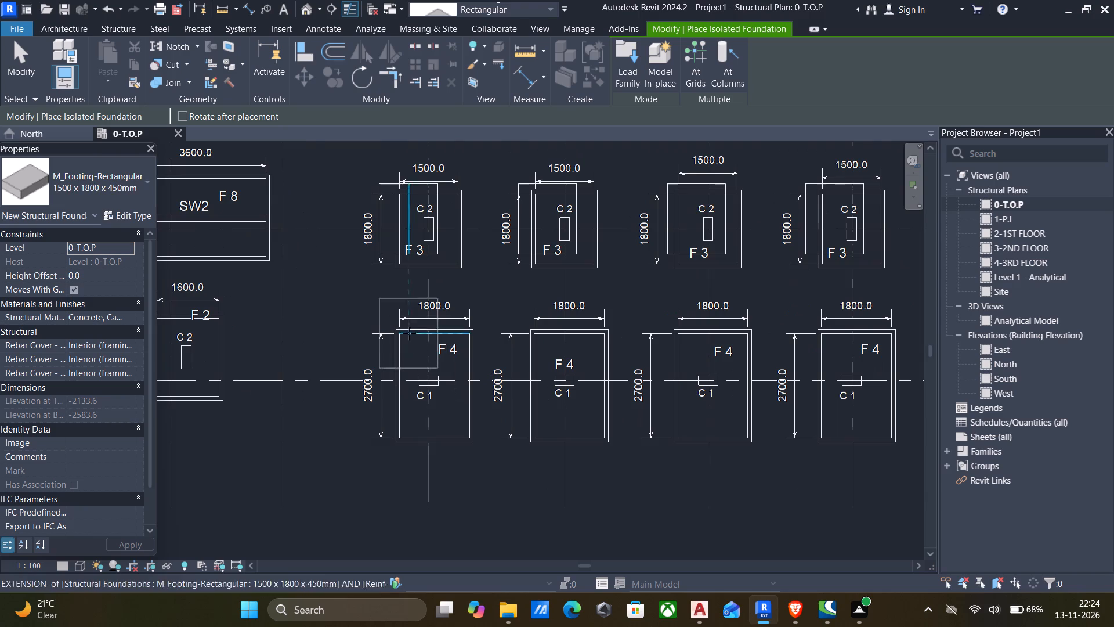
left_click(126, 212)
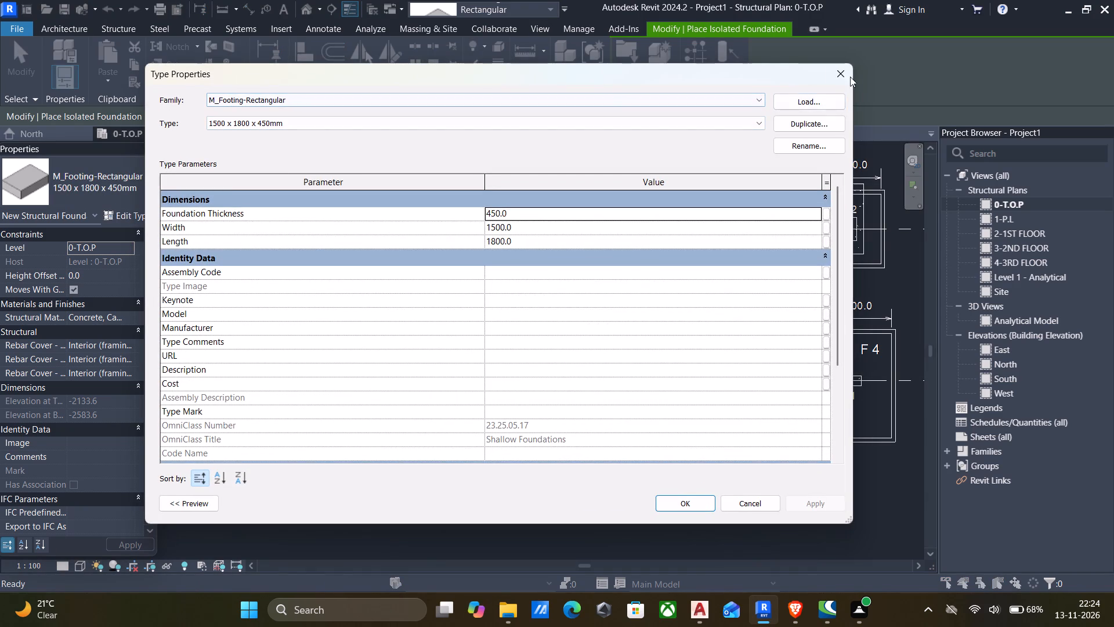
left_click(840, 74)
left_click(109, 179)
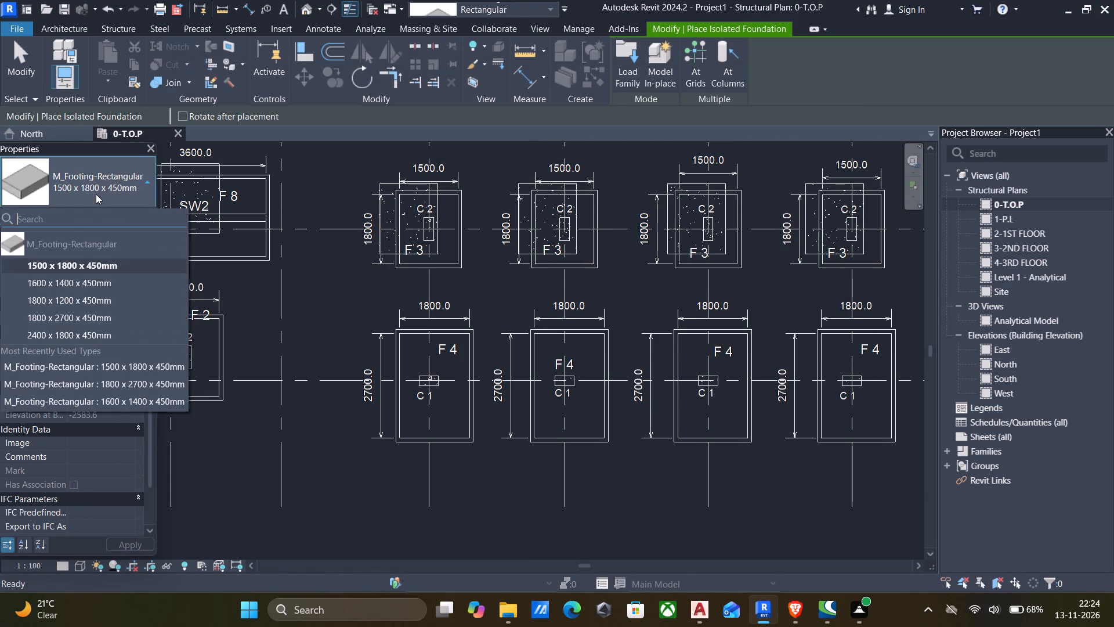
left_click(51, 315)
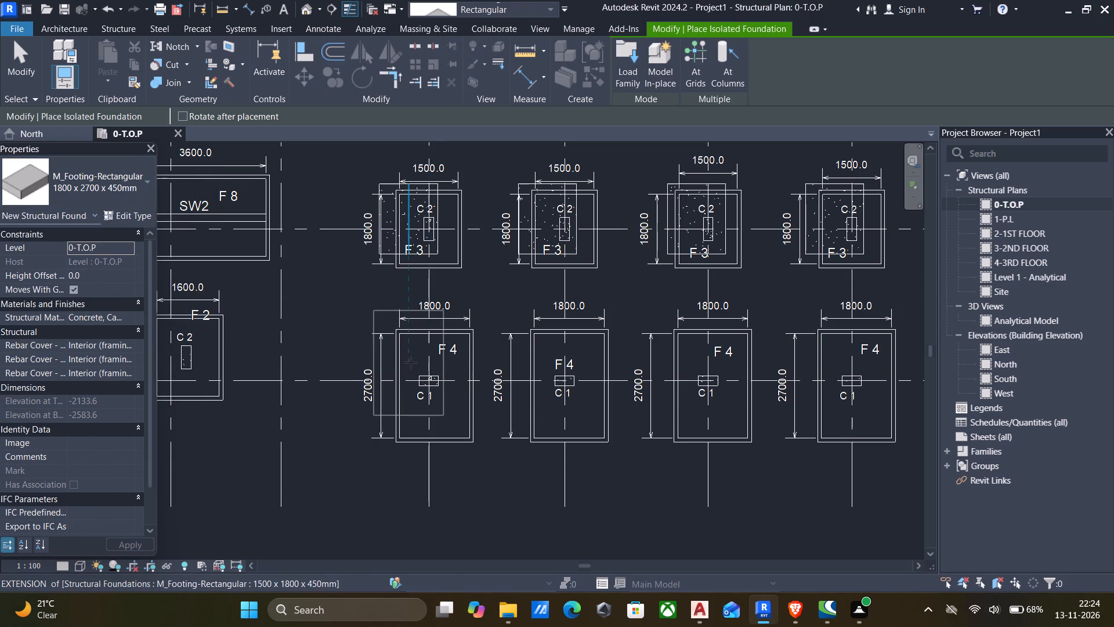
left_click(416, 367)
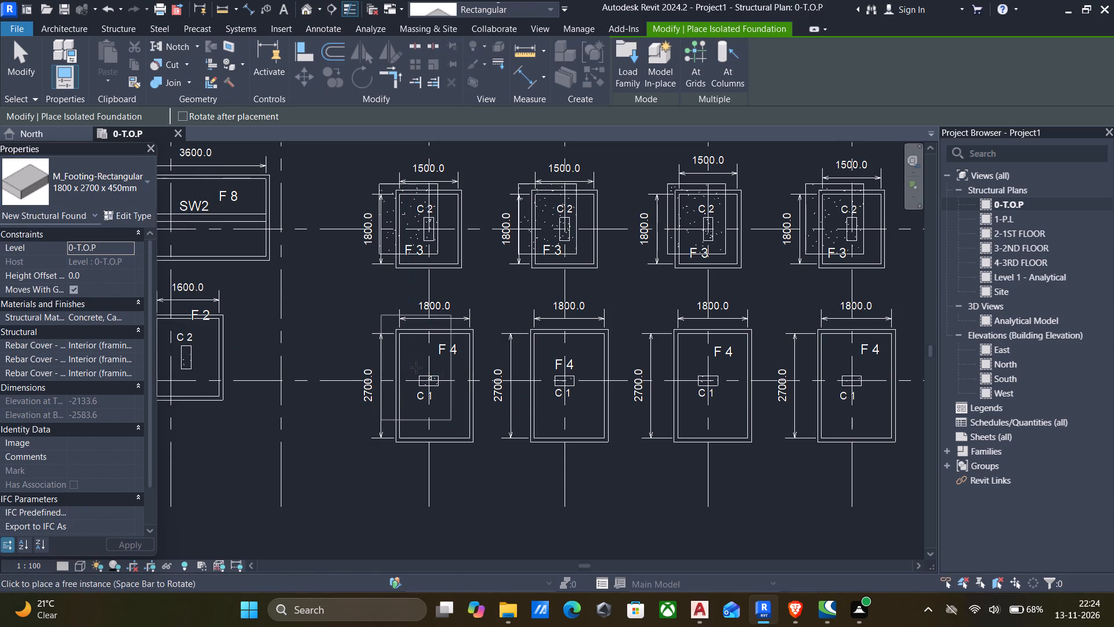
left_click(554, 369)
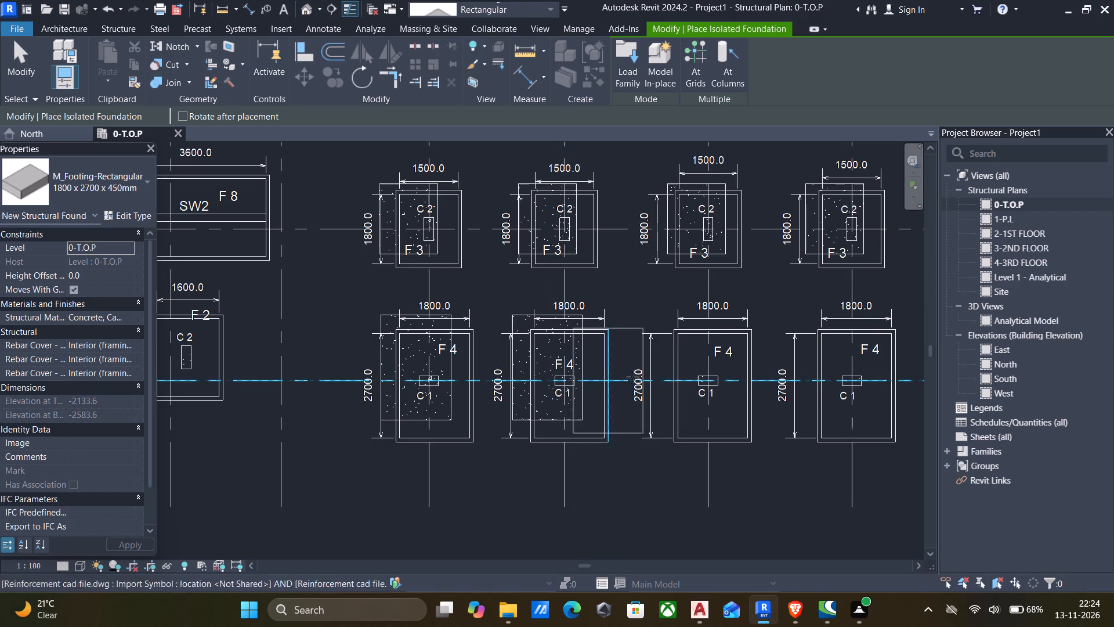
left_click(694, 362)
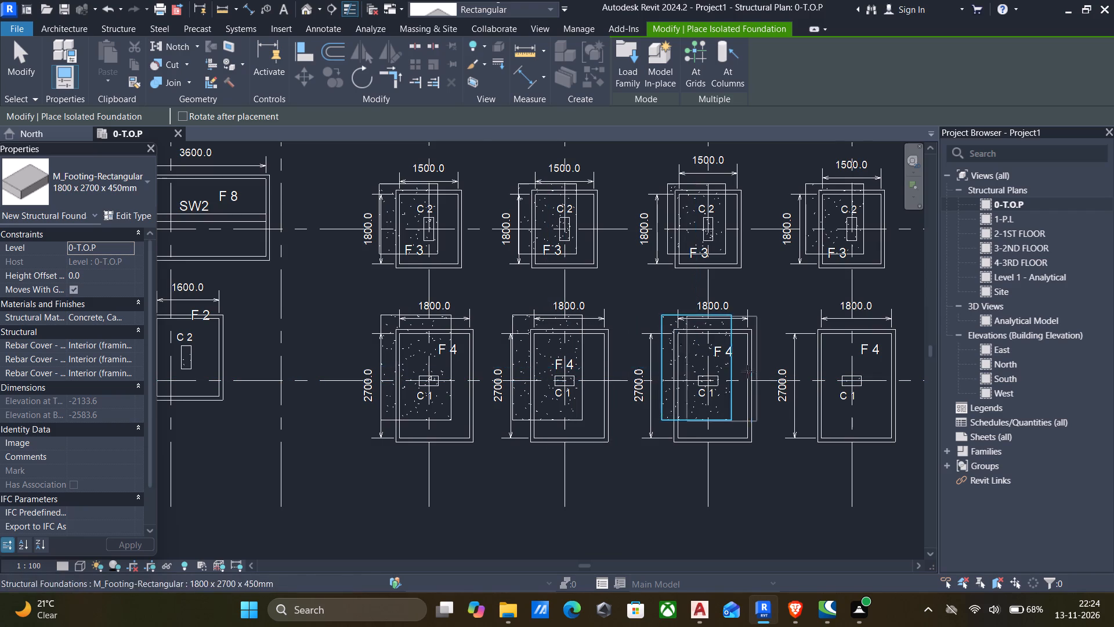
Place 1800 x 2700 x 450mm footings, unrotated, roughly over the F 4 outlines at grids F-4 and G-4.
scroll(759, 373, "down", 3)
middle_click_drag(759, 373, 558, 346)
scroll(598, 344, "up", 5)
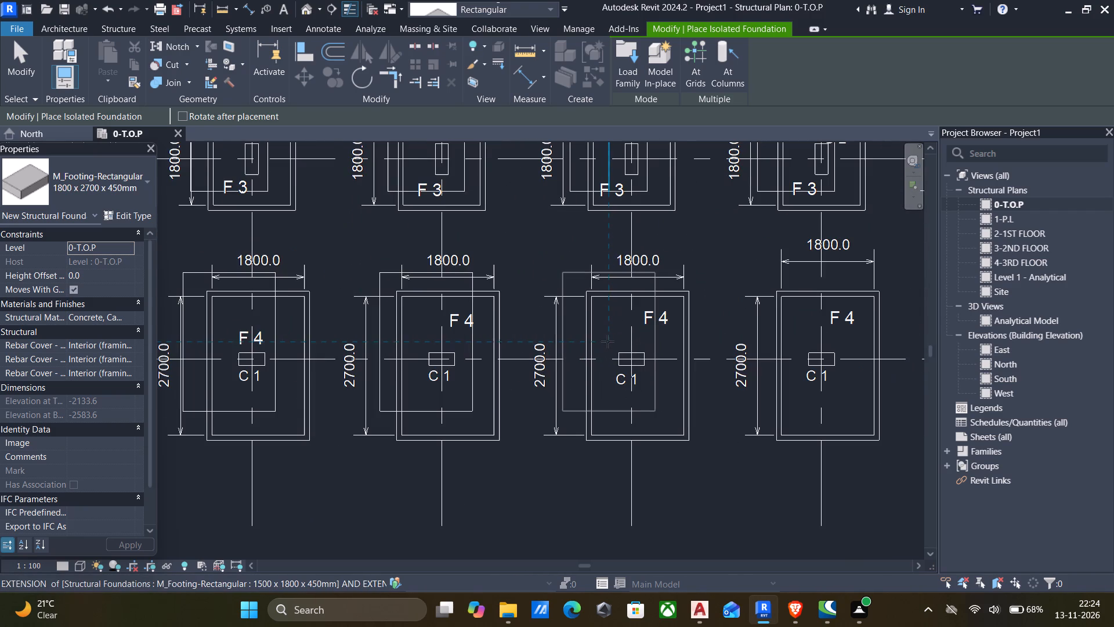
left_click(609, 337)
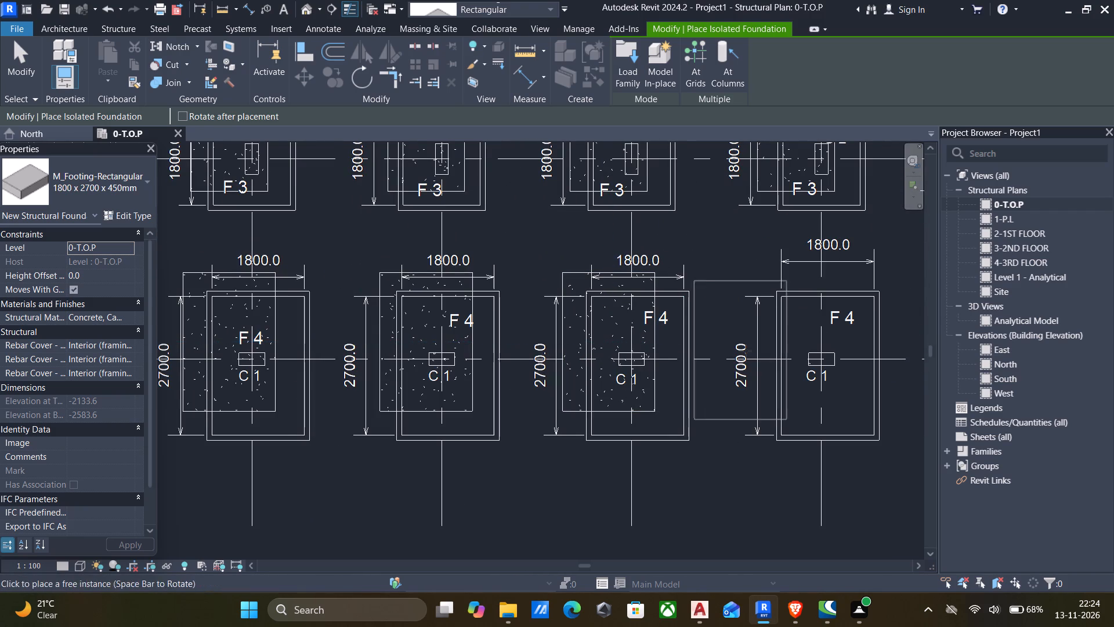
left_click(798, 344)
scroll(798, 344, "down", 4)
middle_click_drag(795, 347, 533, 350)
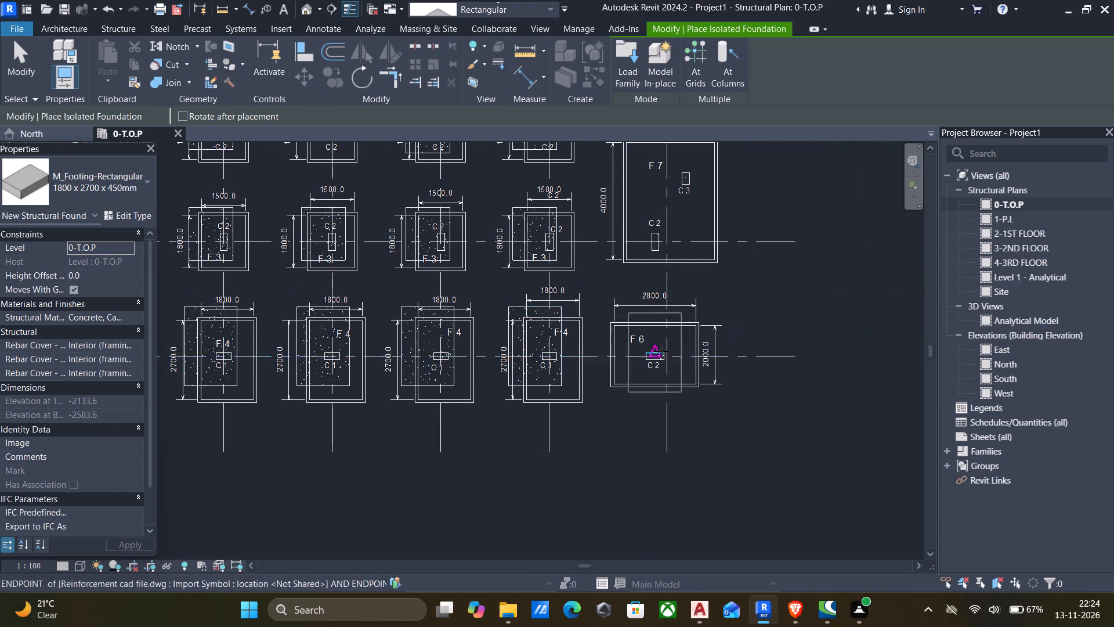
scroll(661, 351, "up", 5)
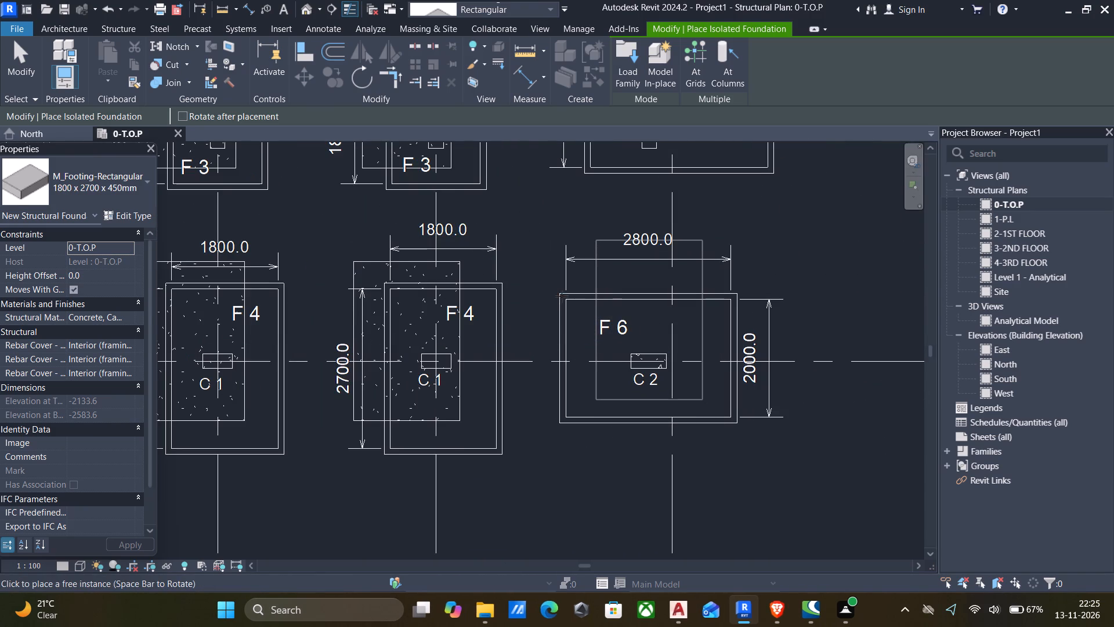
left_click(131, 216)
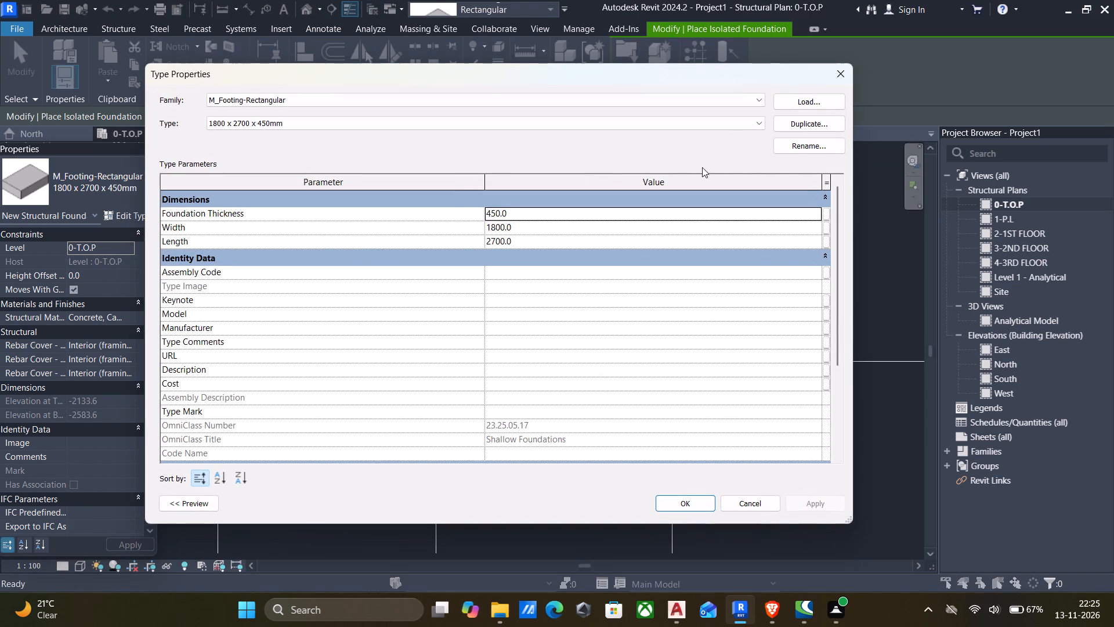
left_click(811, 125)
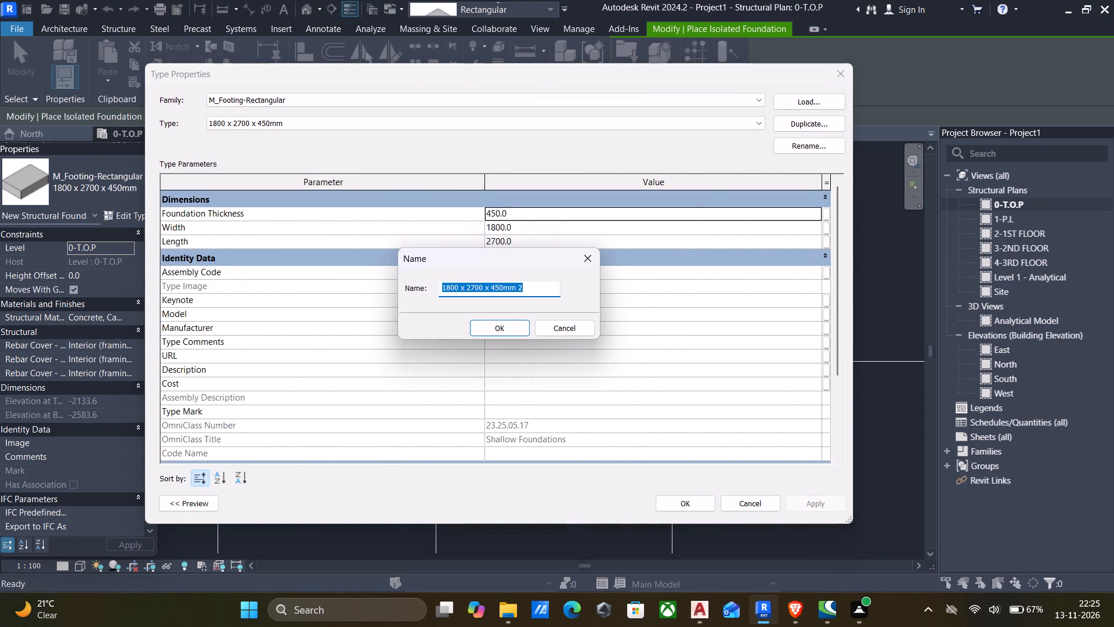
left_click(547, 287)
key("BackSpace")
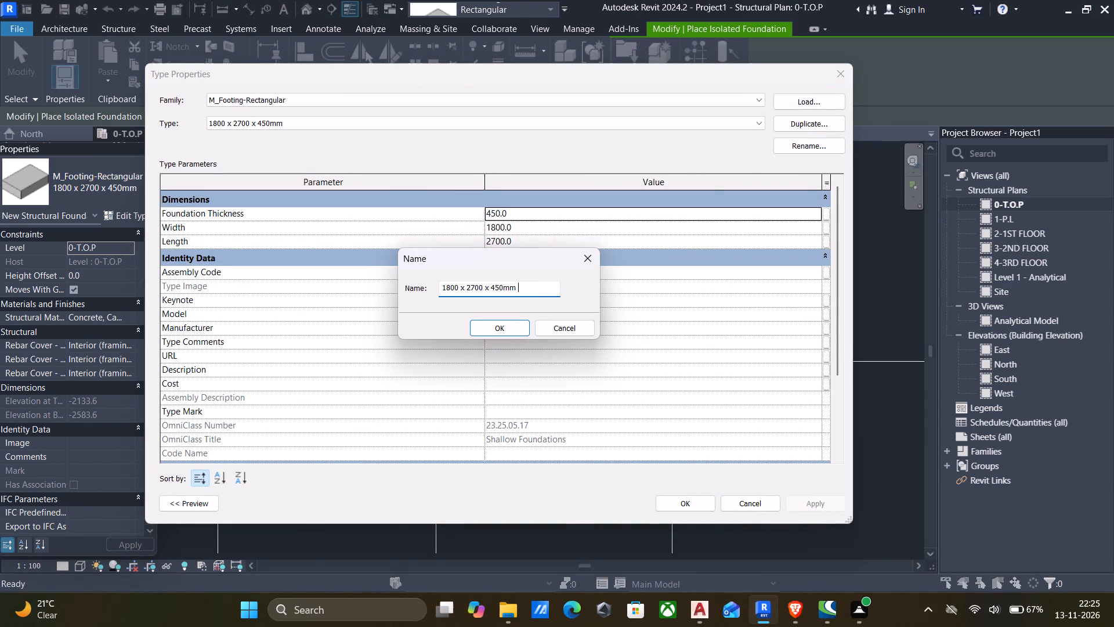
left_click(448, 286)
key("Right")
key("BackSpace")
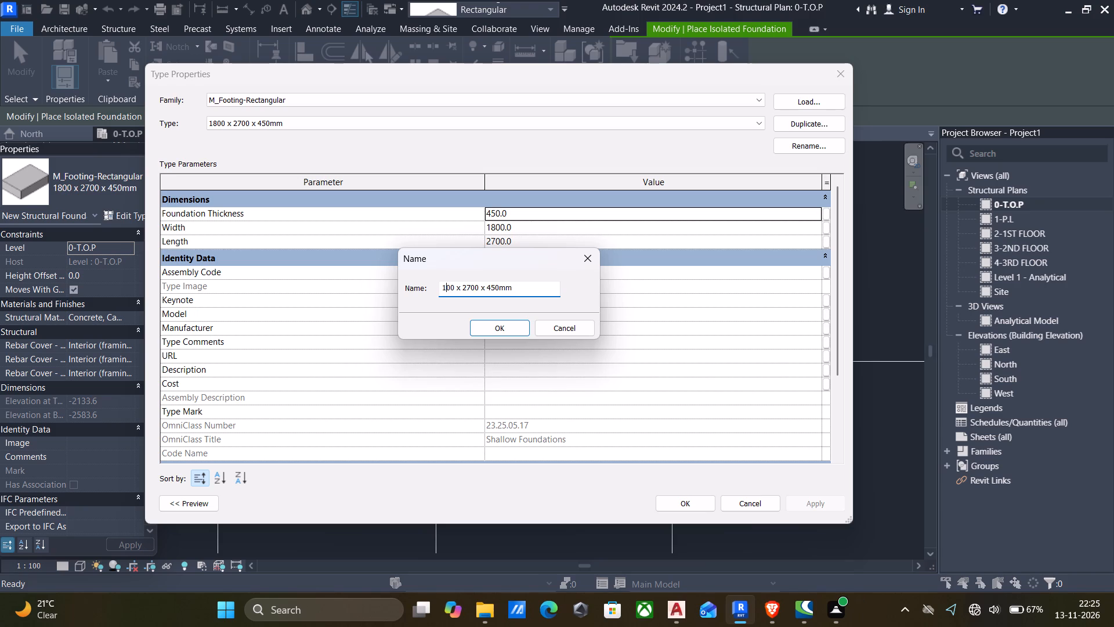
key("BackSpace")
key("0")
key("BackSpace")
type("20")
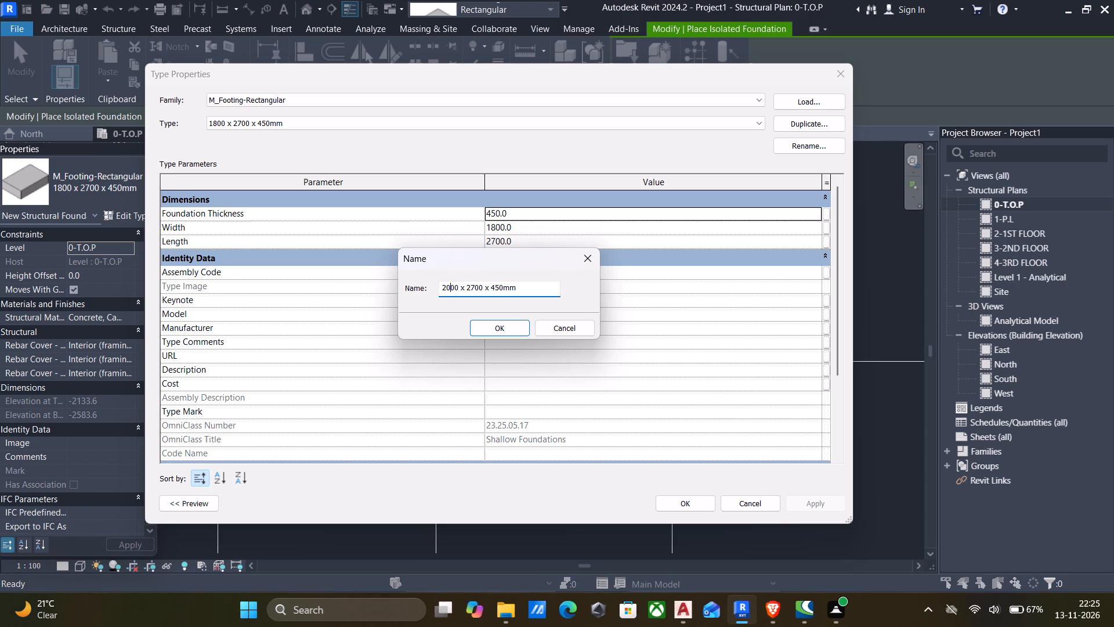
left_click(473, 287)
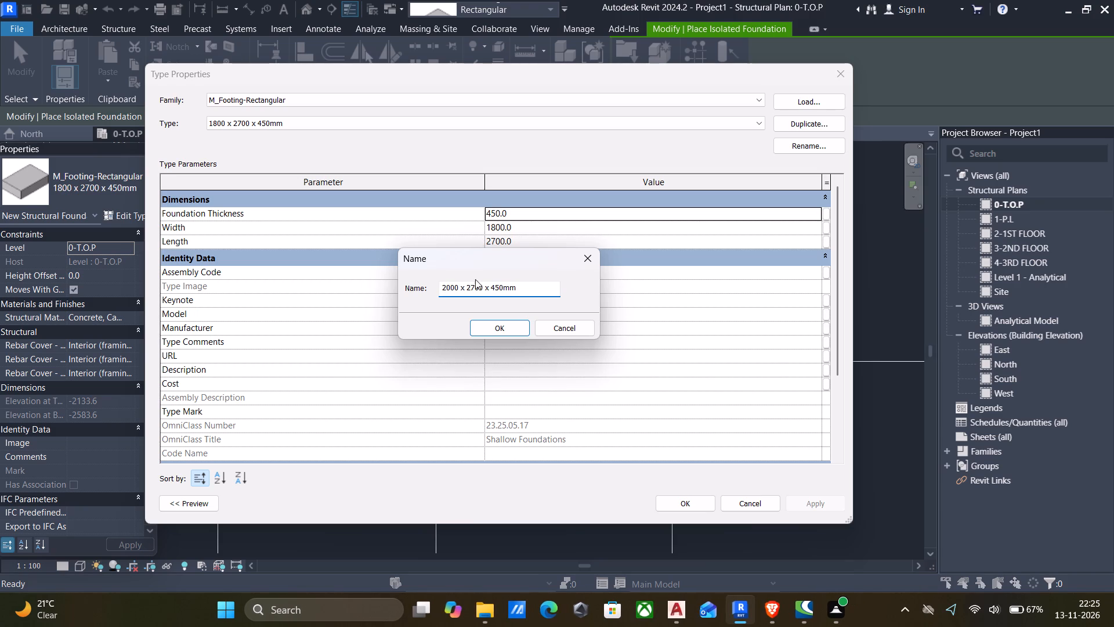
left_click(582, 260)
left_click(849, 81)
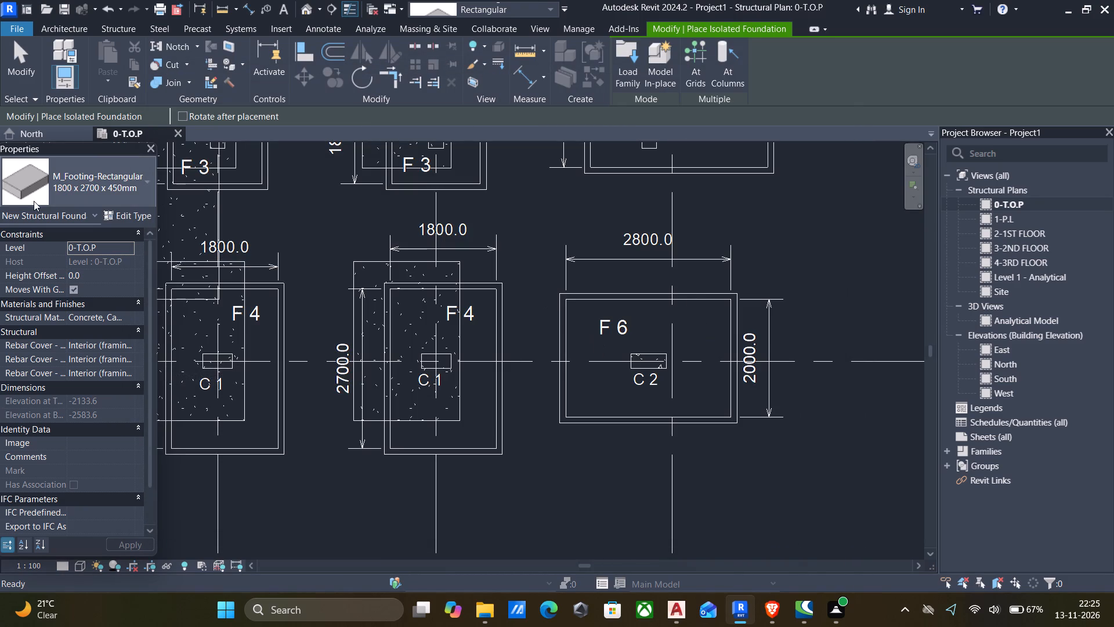
Duplicate the 1800 x 2700 x 450mm footing type under the name 2800 x 2000 x 450mm.
left_click(120, 218)
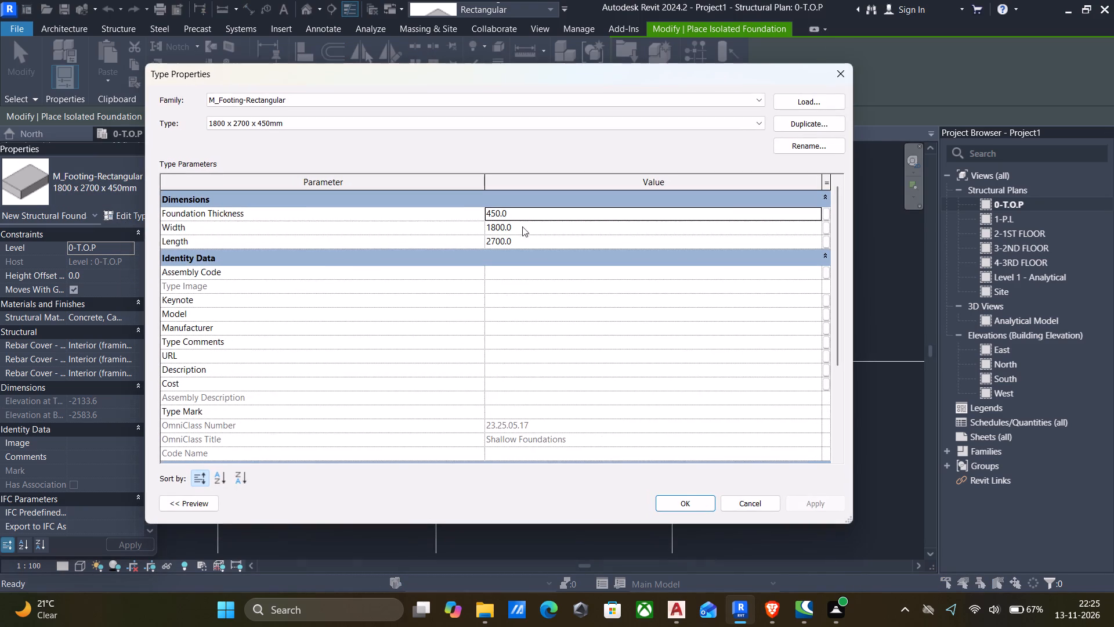
left_click(819, 124)
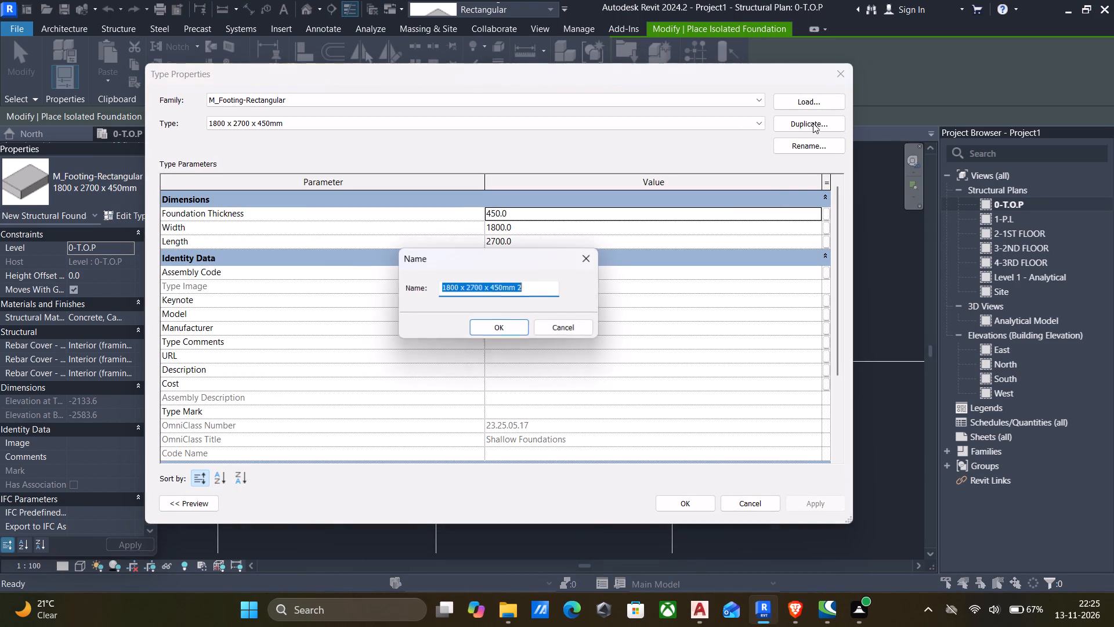
left_click(448, 287)
key("BackSpace")
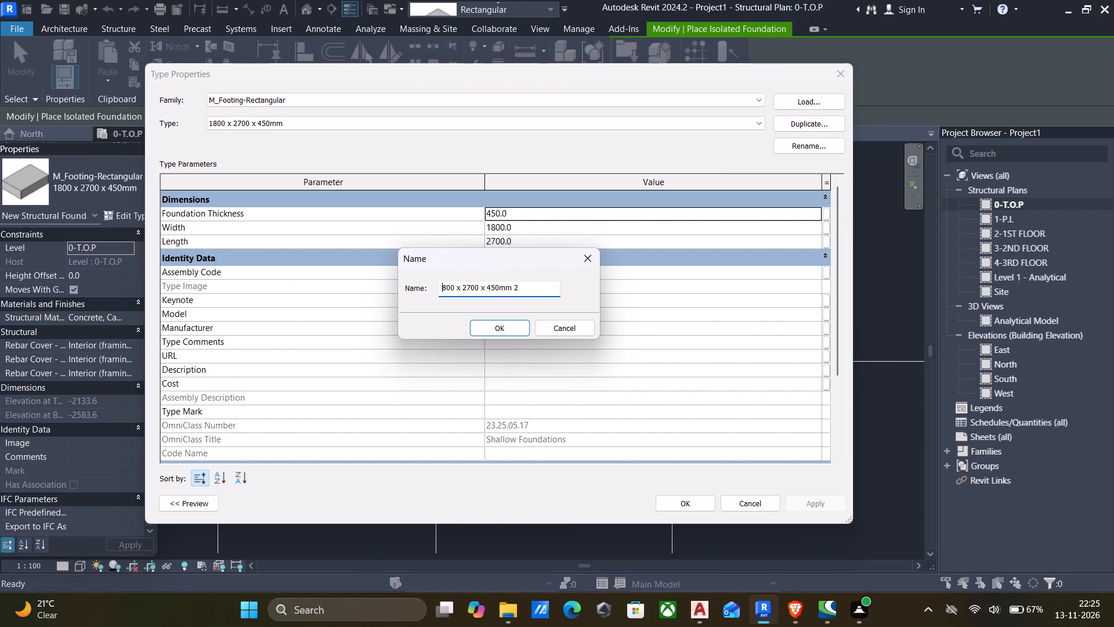
key("2")
left_click(475, 286)
key("BackSpace")
key("0")
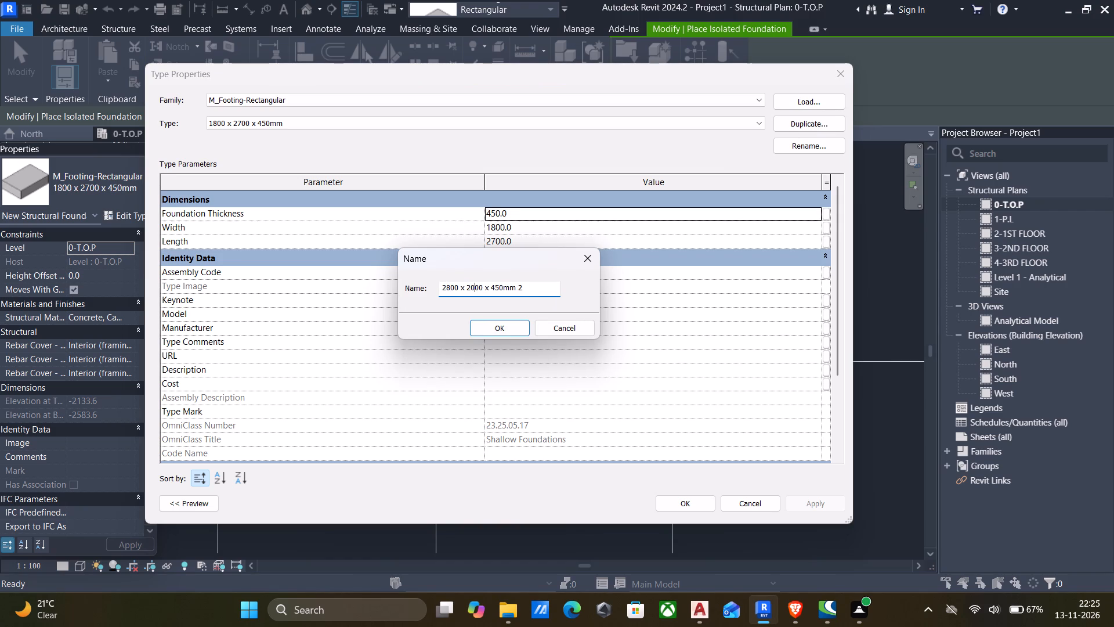
left_click(537, 287)
key("BackSpace")
left_click(499, 326)
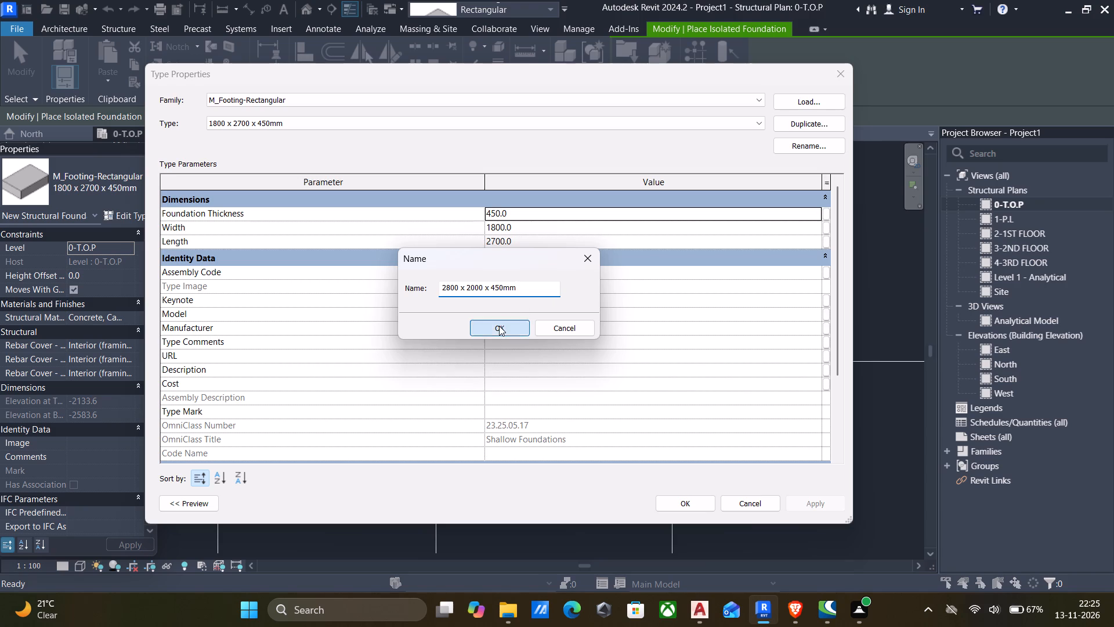
Set the 2800 x 2000 x 450mm type's width to 2800 and length to 2000, and apply the changes.
left_click(538, 226)
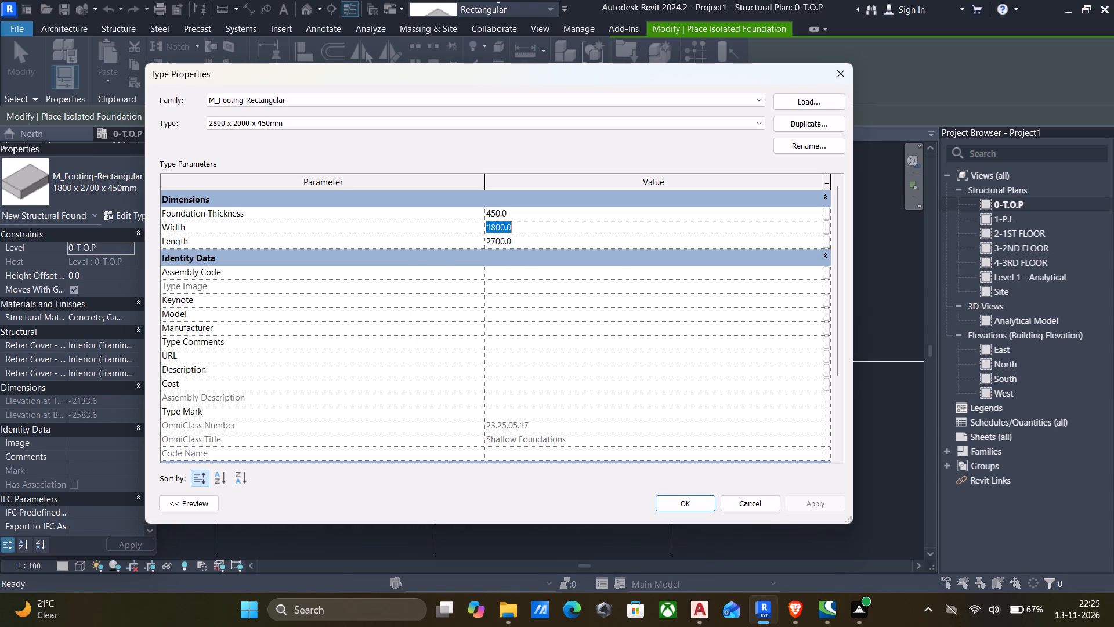
key("2")
key("8")
key("0")
key("0")
left_click(524, 246)
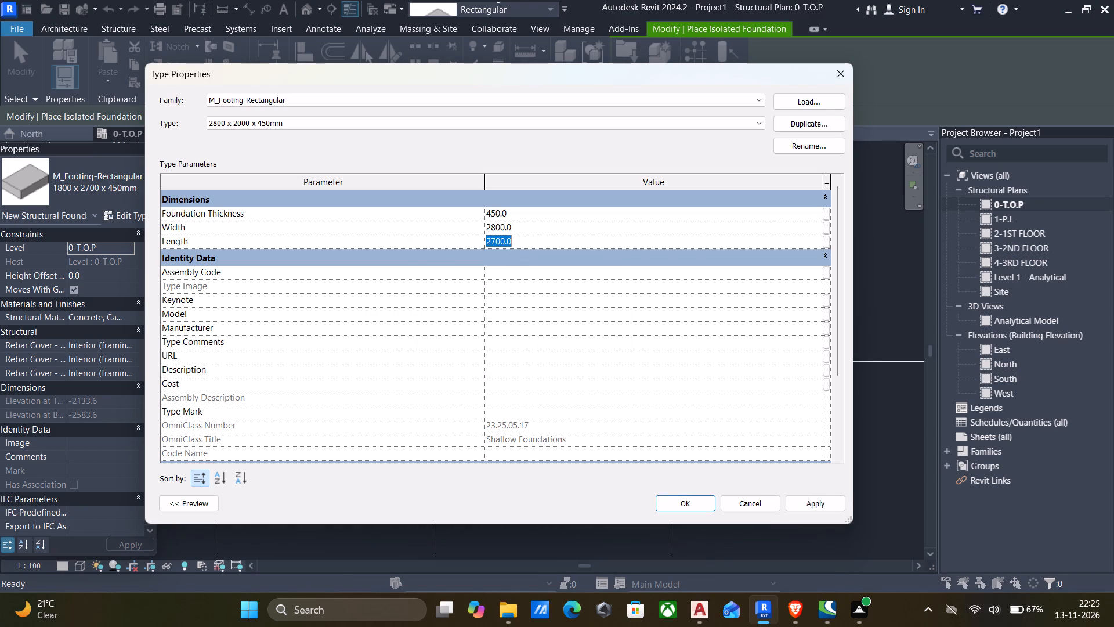
type("2000")
left_click(810, 505)
left_click(676, 495)
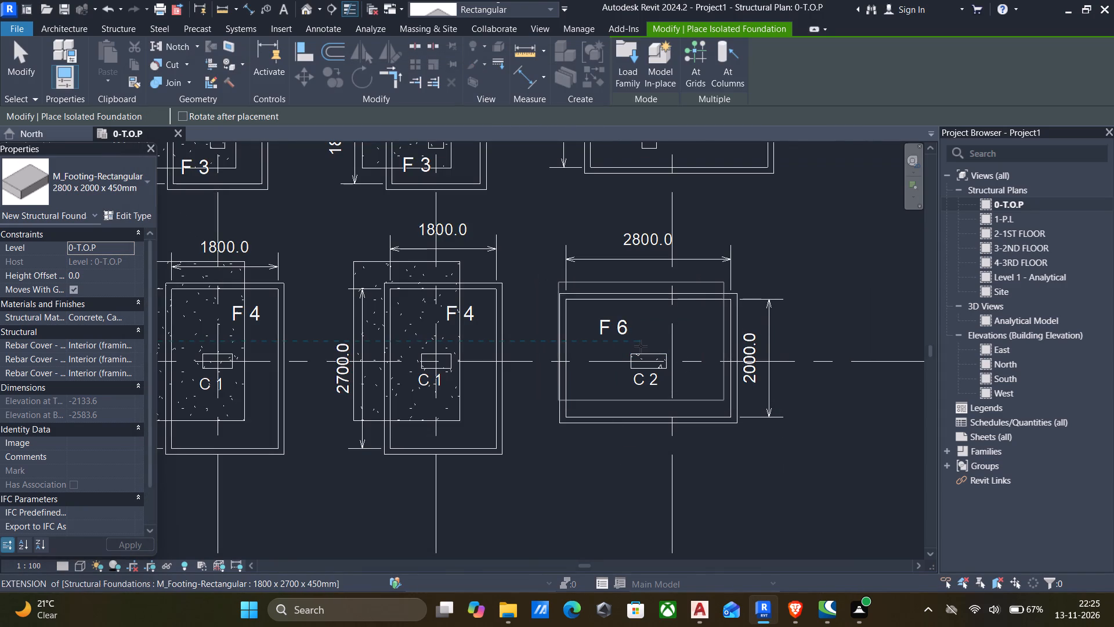
Place a 2800 x 2000 x 450mm footing, unrotated, roughly over the F 6 outline at grid H-4.
left_click(632, 341)
Duplicate the 2800 x 2000 x 450mm footing type under the name 2000 x 1700 x 450mm for the F 5 footing.
scroll(625, 346, "down", 4)
middle_click_drag(617, 369, 603, 429)
scroll(614, 359, "down", 2)
middle_click_drag(614, 359, 638, 384)
scroll(591, 388, "down", 1)
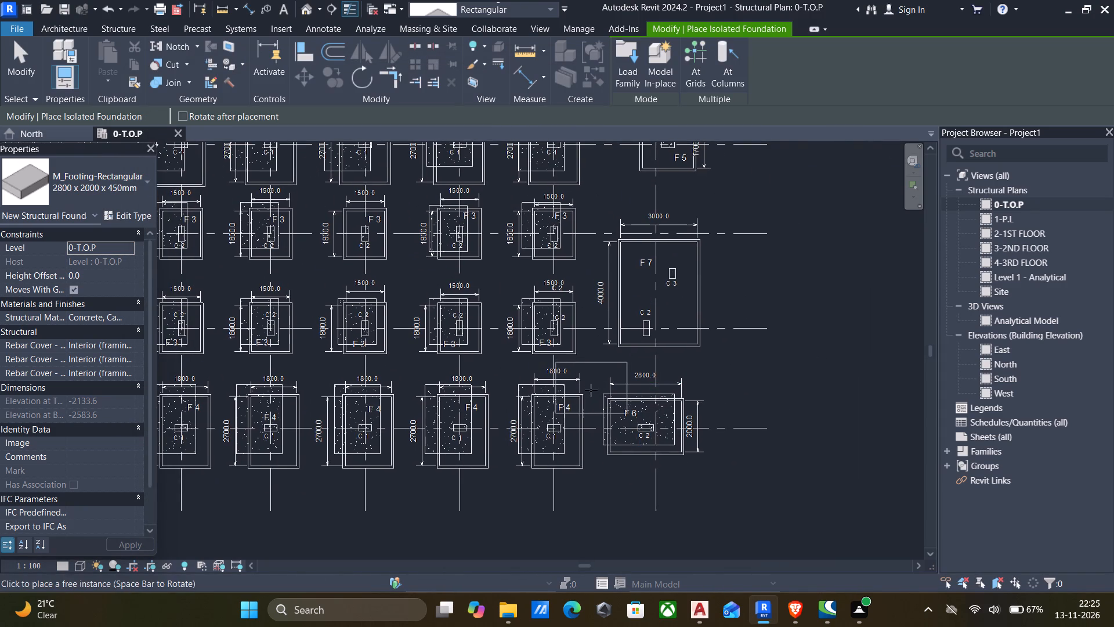
scroll(591, 390, "down", 2)
scroll(261, 426, "down", 1)
middle_click_drag(260, 427, 286, 427)
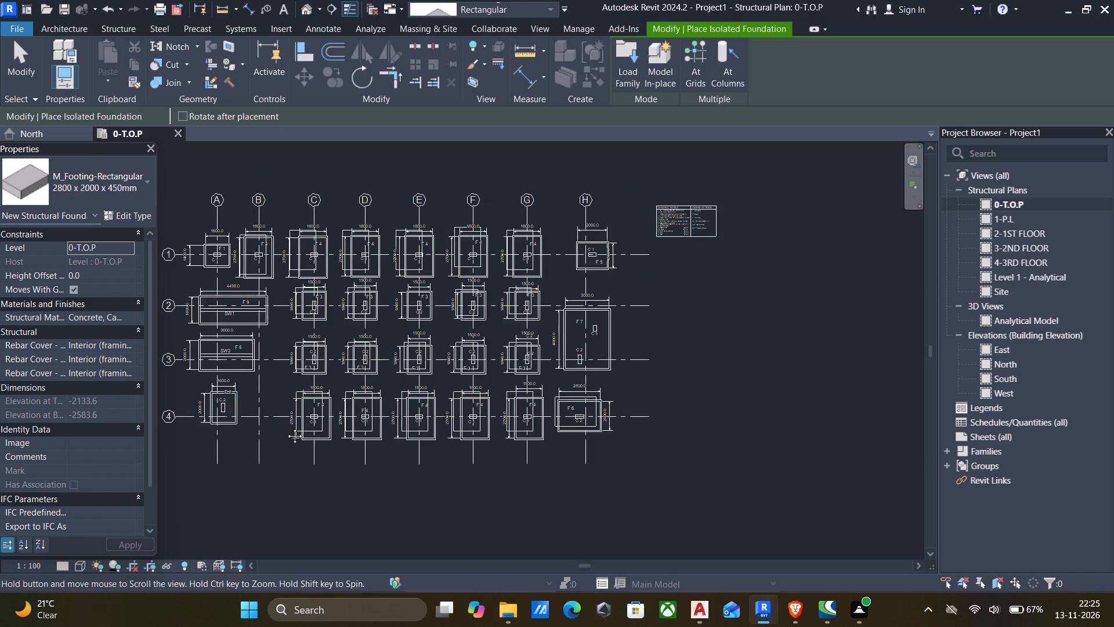
middle_click_drag(286, 427, 289, 427)
scroll(608, 282, "up", 9)
scroll(672, 210, "down", 6)
middle_click_drag(656, 240, 633, 290)
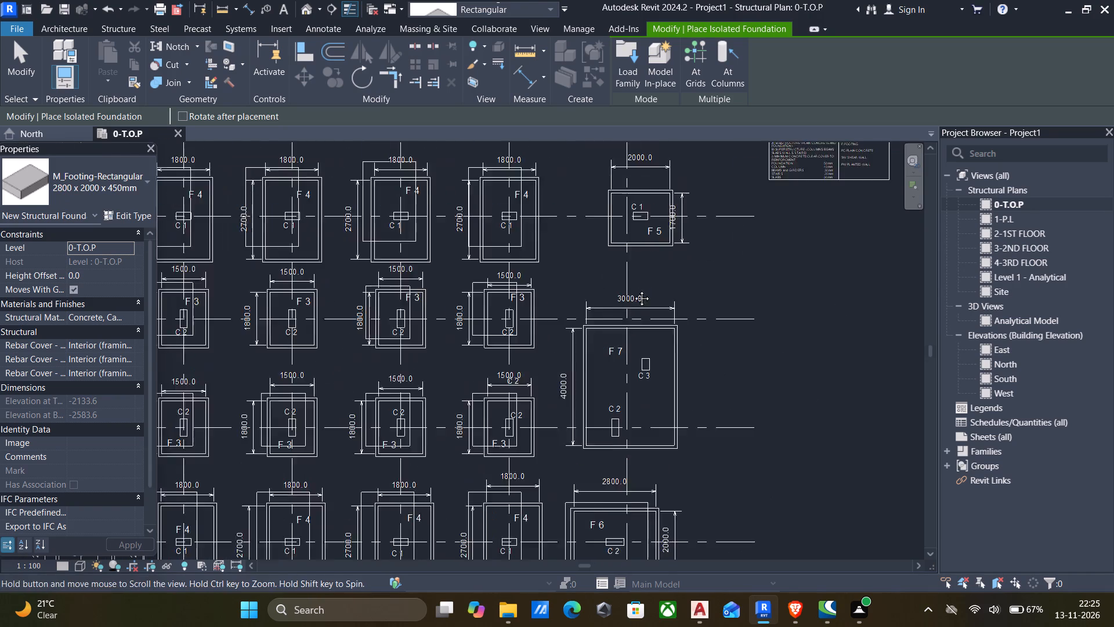
middle_click_drag(633, 290, 623, 322)
scroll(623, 322, "up", 9)
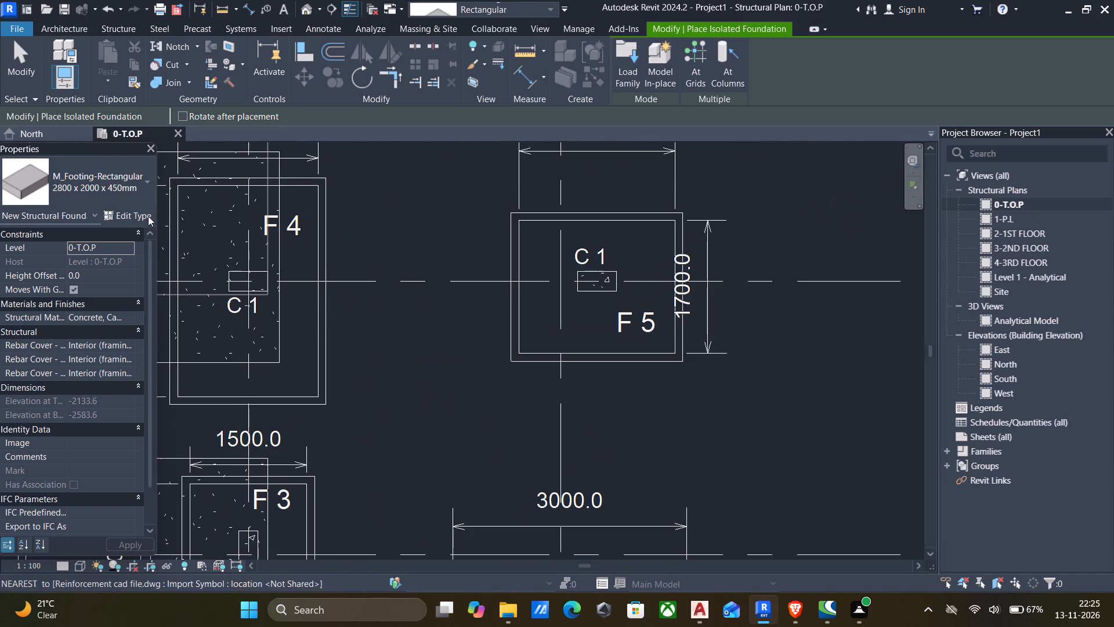
left_click(130, 212)
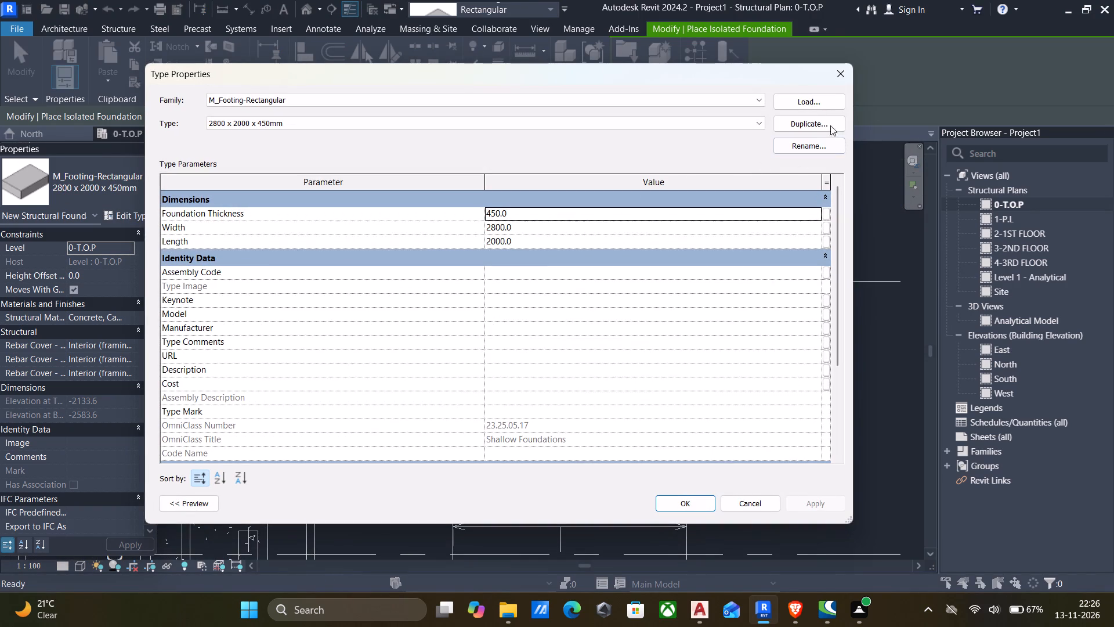
left_click(823, 124)
left_click(542, 291)
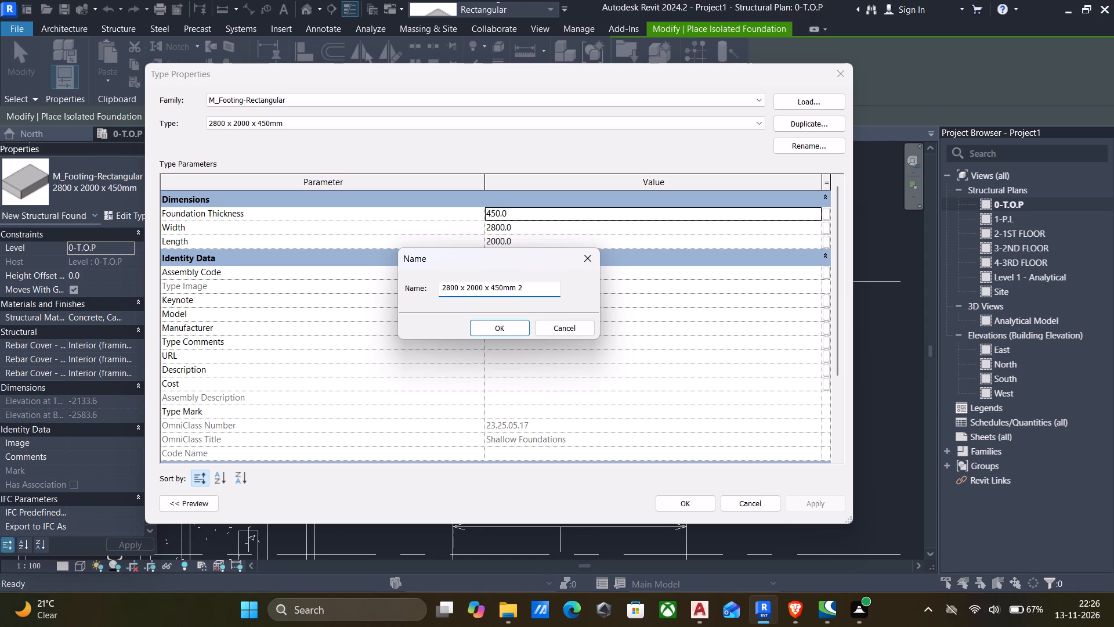
key("BackSpace")
left_click(451, 284)
key("BackSpace")
key("0")
left_click(472, 286)
key("Right")
key("BackSpace")
key("BackSpace")
type("17")
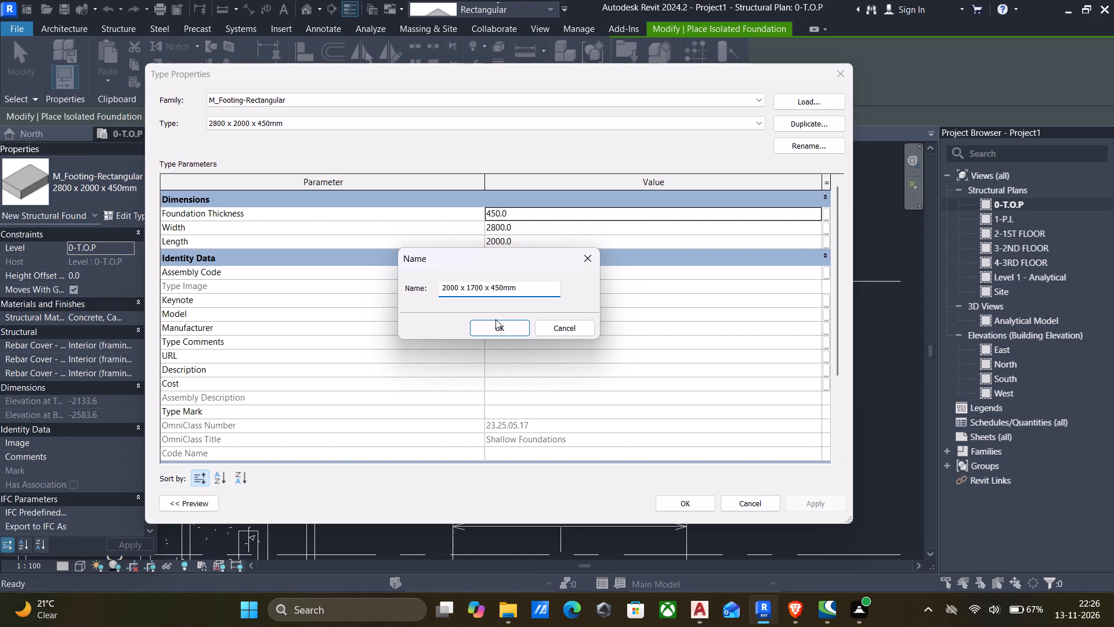
left_click(493, 325)
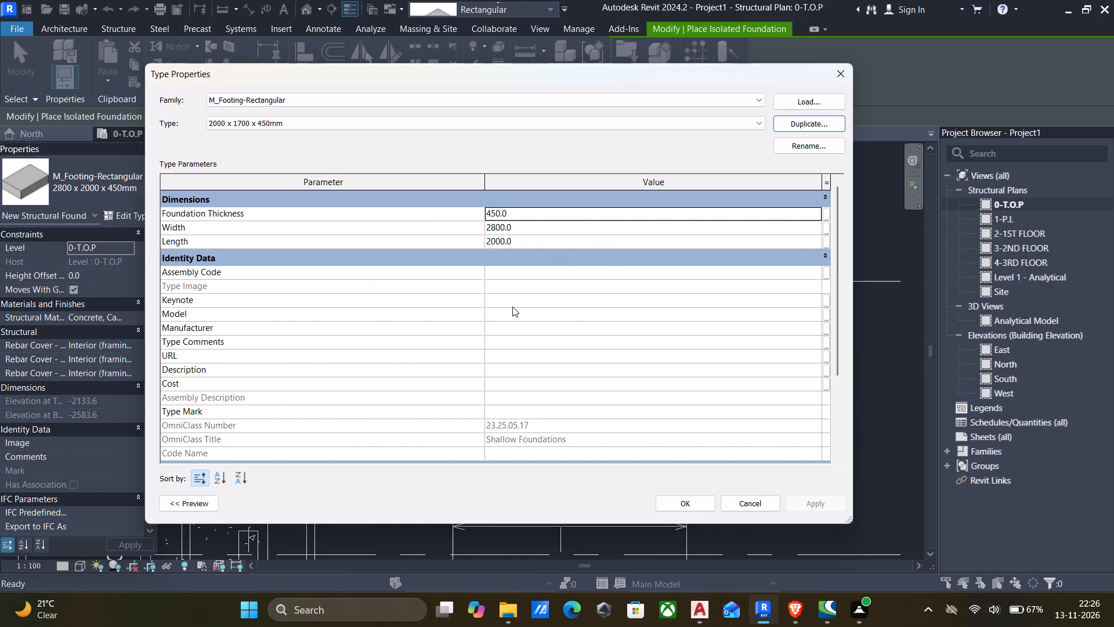
Set the 2000 x 1700 x 450mm type's width to 2000 and length to 1700, and apply the changes.
left_click(545, 229)
type("2000")
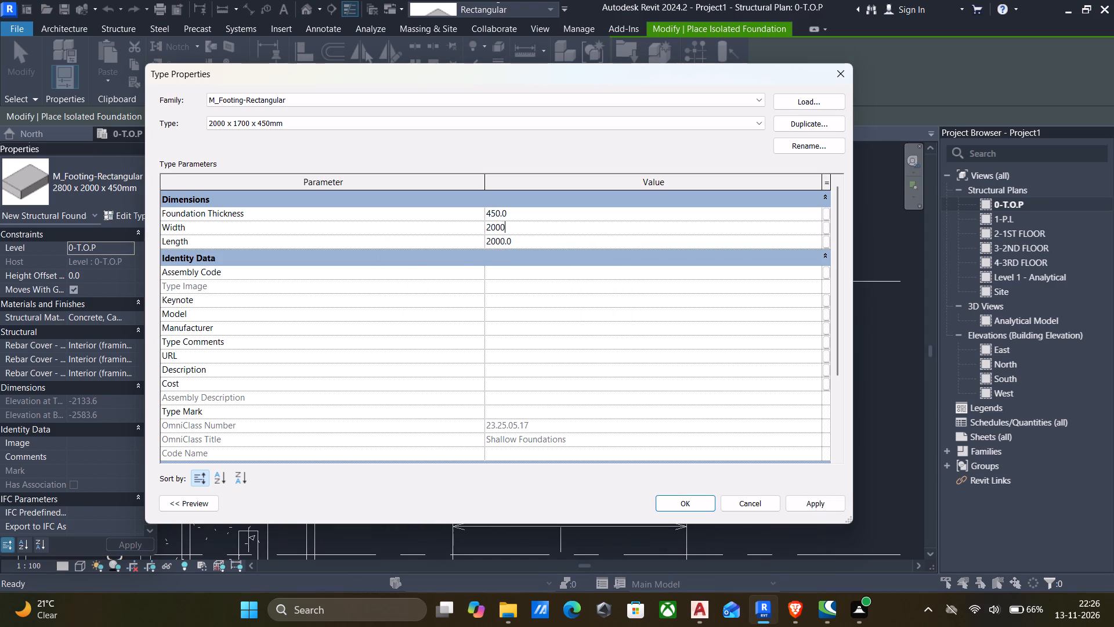
left_click(544, 245)
type("1700")
left_click(815, 502)
left_click(699, 500)
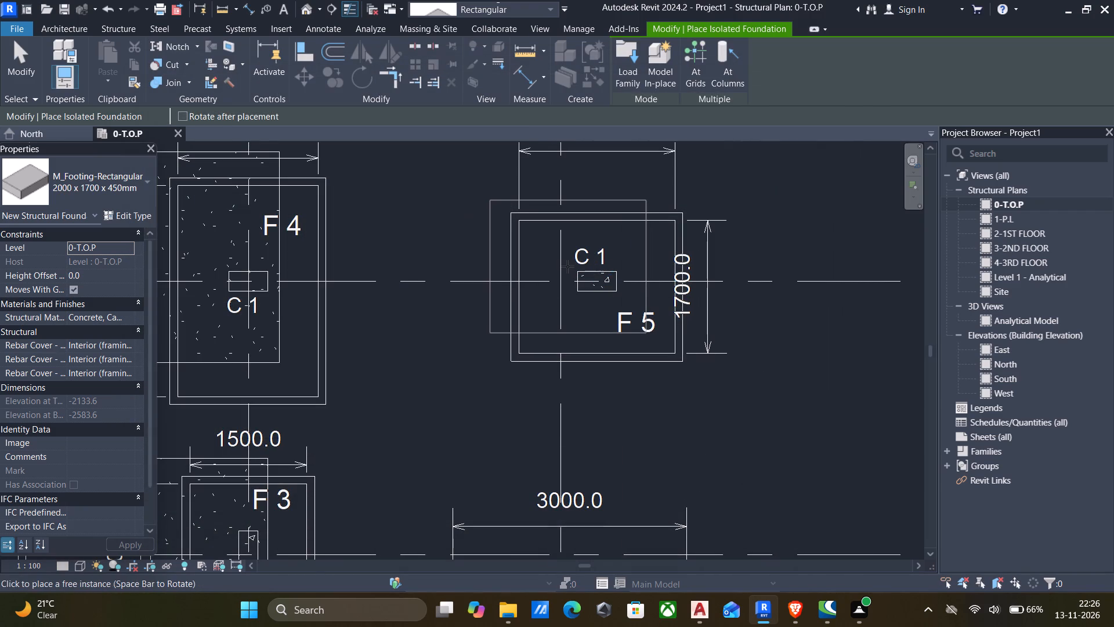
Place a 2000 x 1700 x 450mm footing, unrotated, roughly over the F 5 outline at grid H-1.
left_click(566, 265)
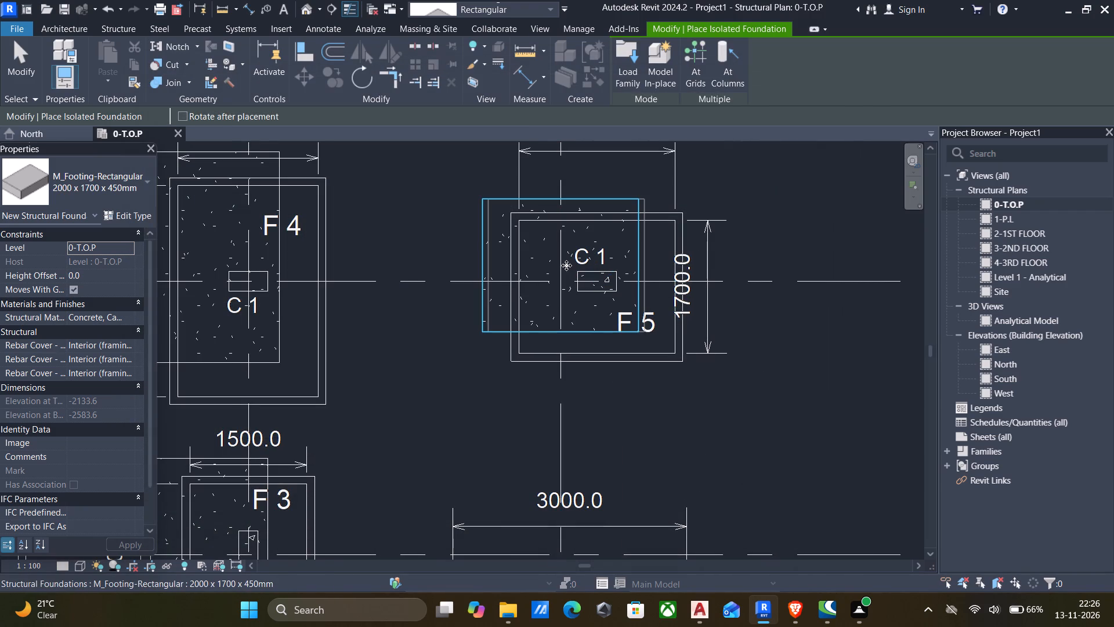
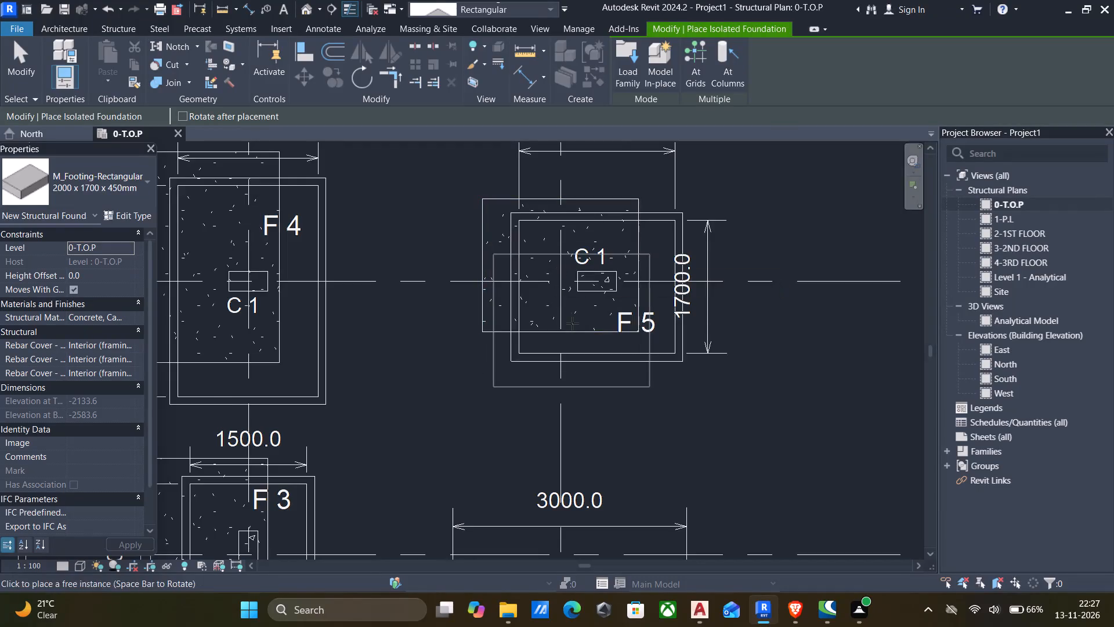
Duplicate the 2000 x 1700 x 450mm footing type under the name 1600 x 2000 x 450mm for the F 2 footing.
scroll(573, 328, "down", 5)
middle_click_drag(570, 343, 560, 313)
scroll(559, 316, "down", 3)
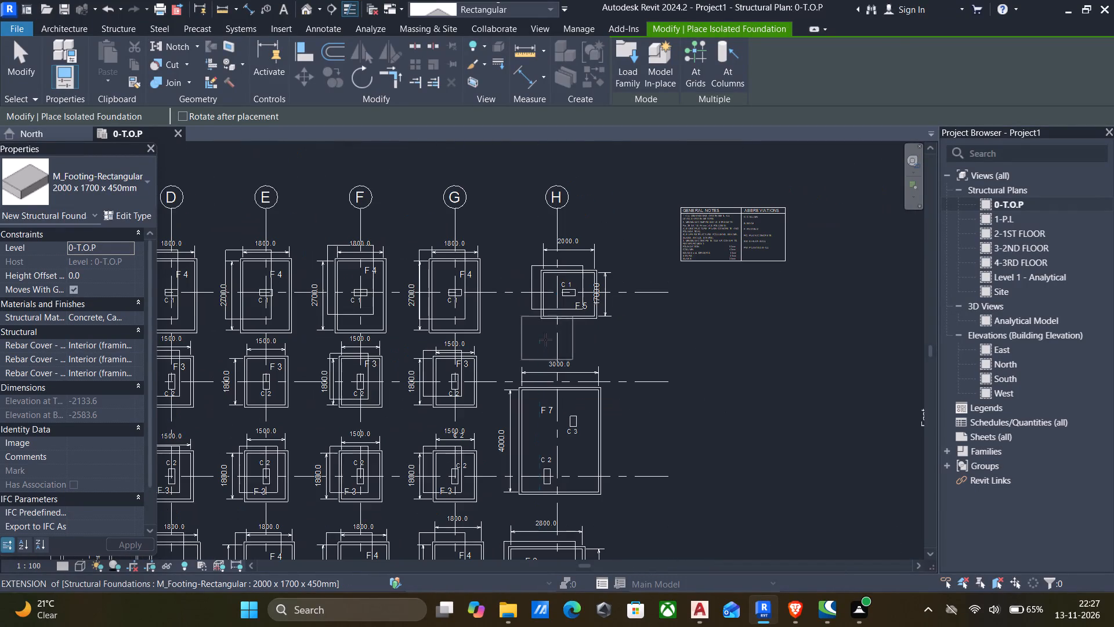
scroll(552, 425, "down", 2)
middle_click_drag(552, 426, 556, 267)
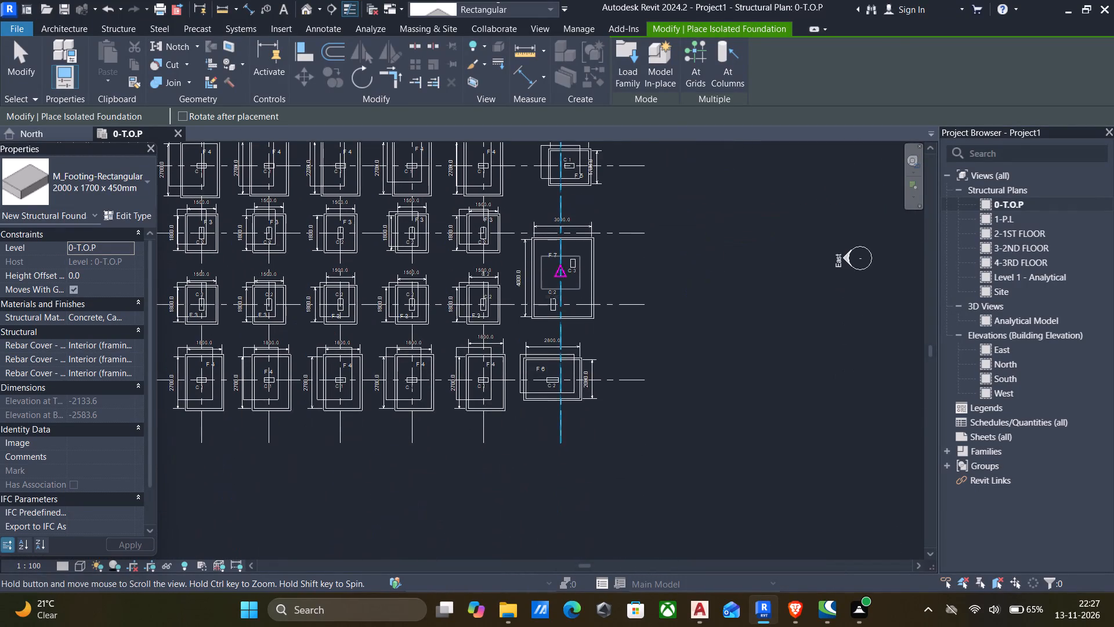
scroll(483, 329, "down", 1)
middle_click_drag(483, 330, 712, 387)
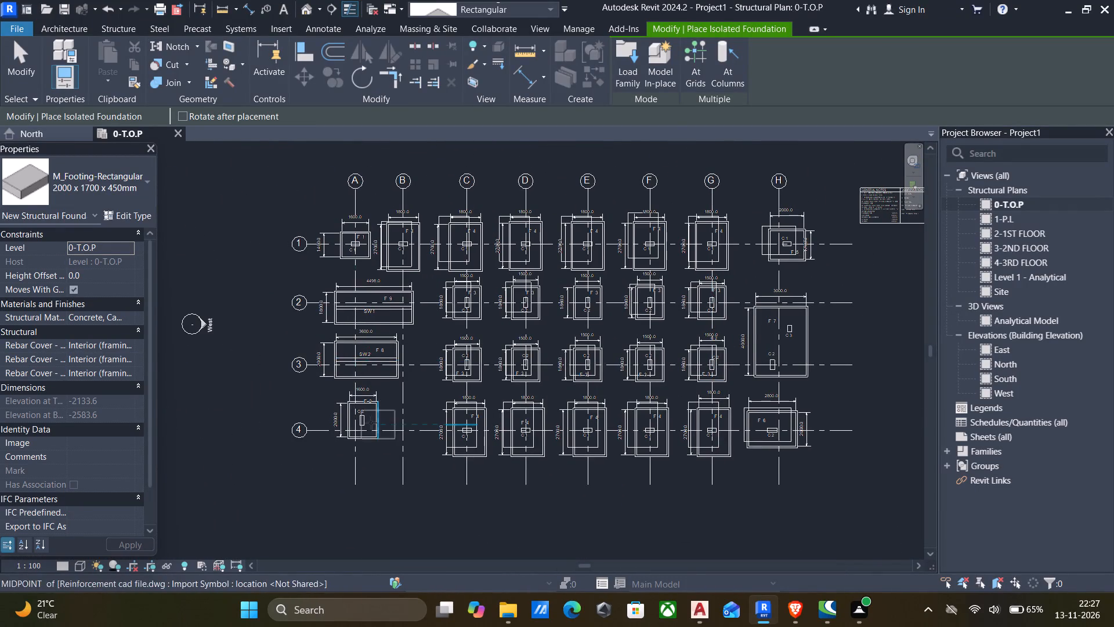
scroll(360, 435, "up", 6)
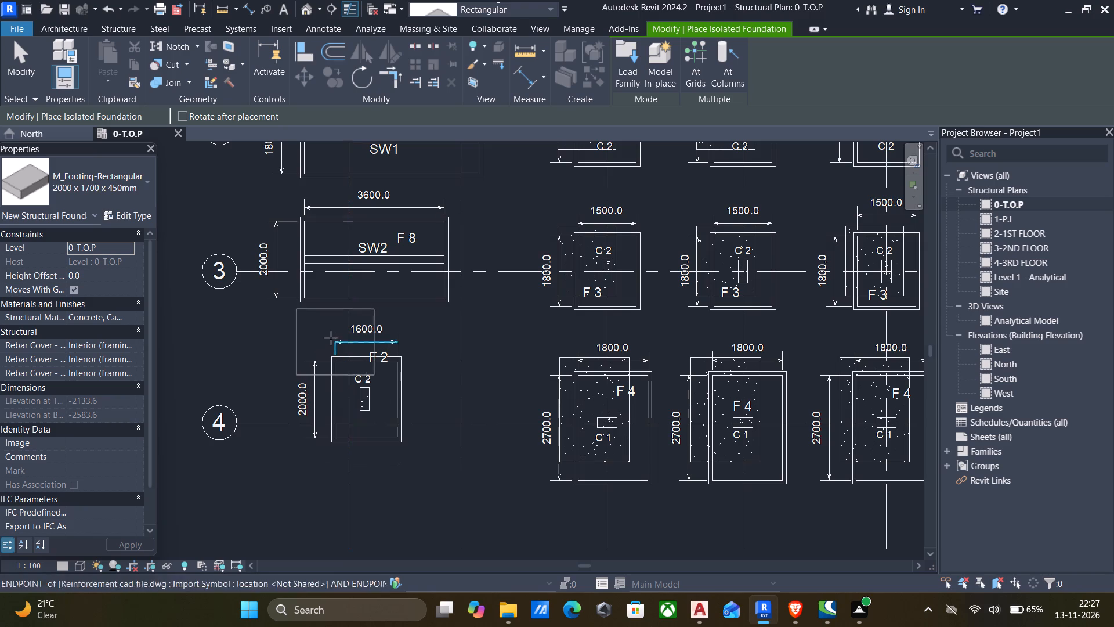
left_click(129, 215)
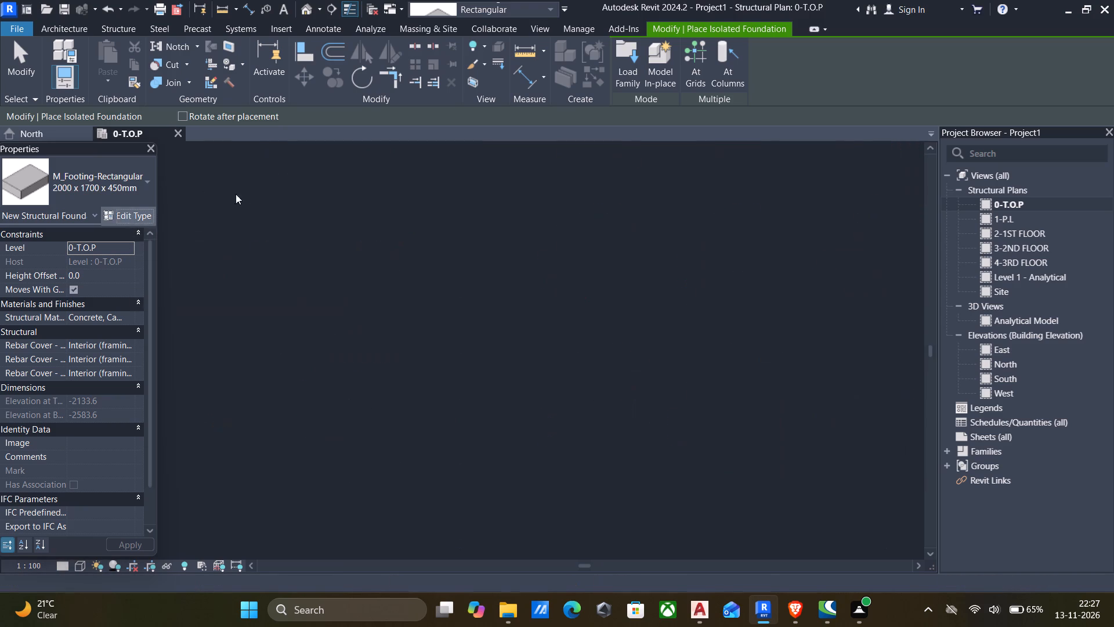
left_click(848, 73)
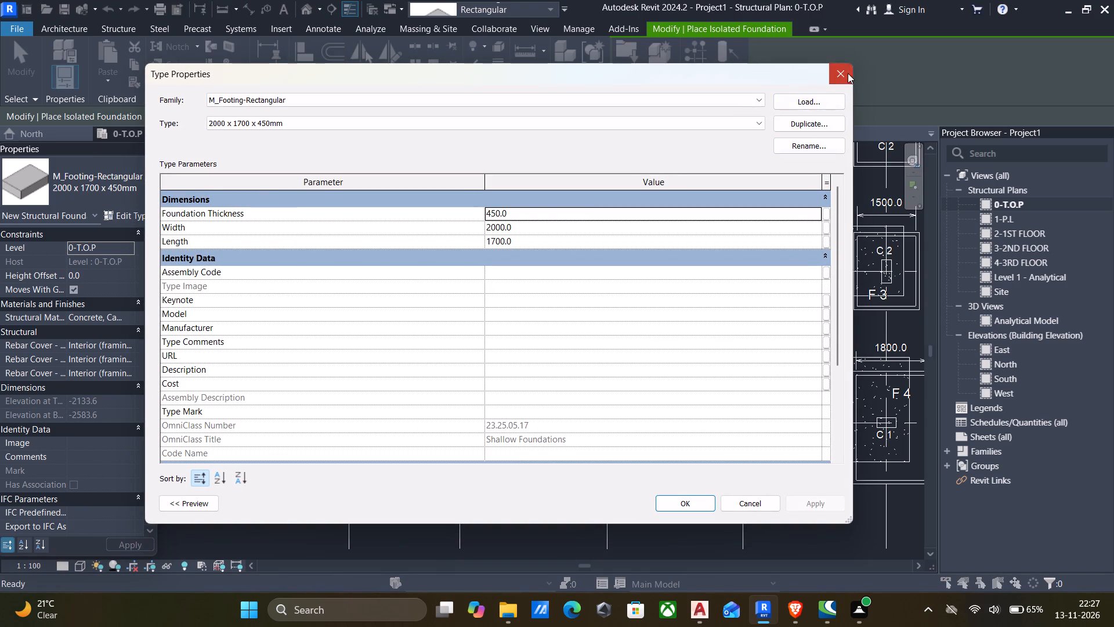
left_click(121, 213)
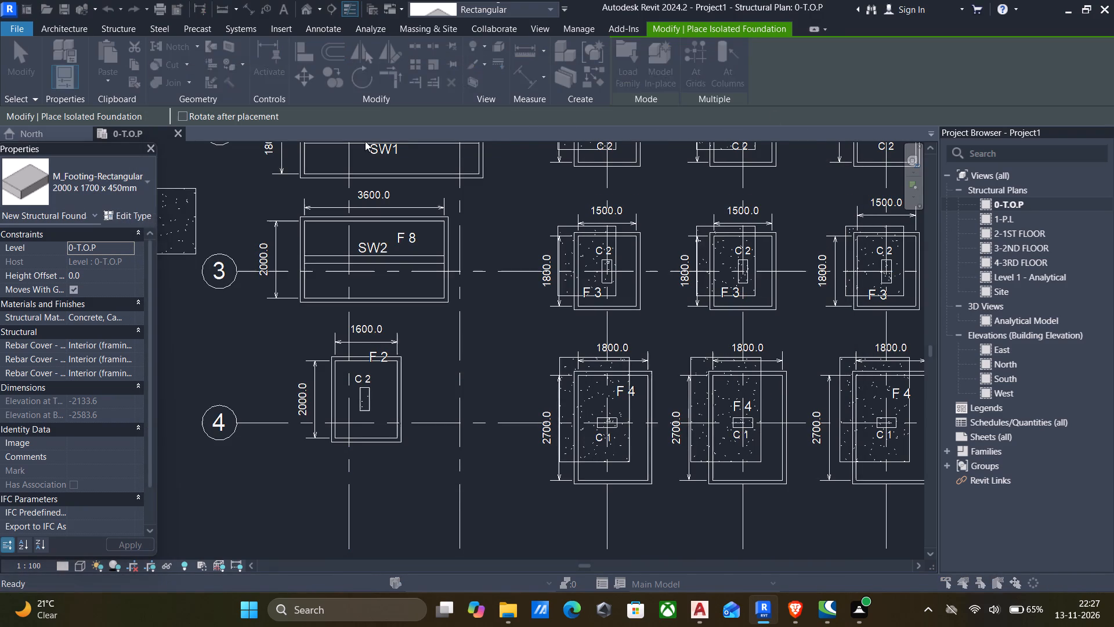
left_click(811, 128)
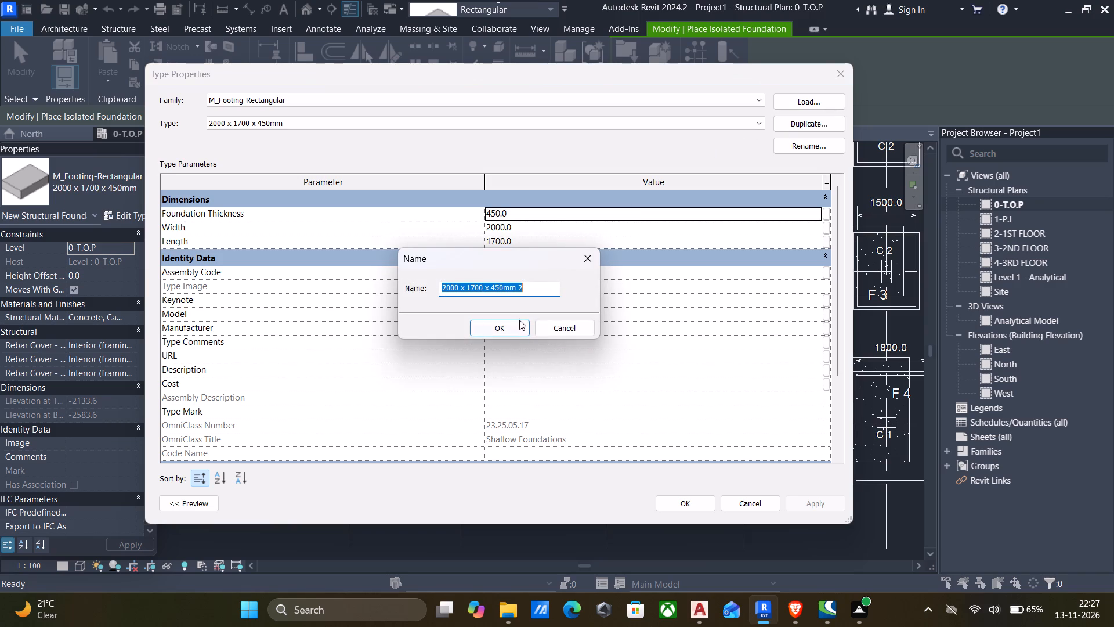
left_click(536, 293)
key("BackSpace")
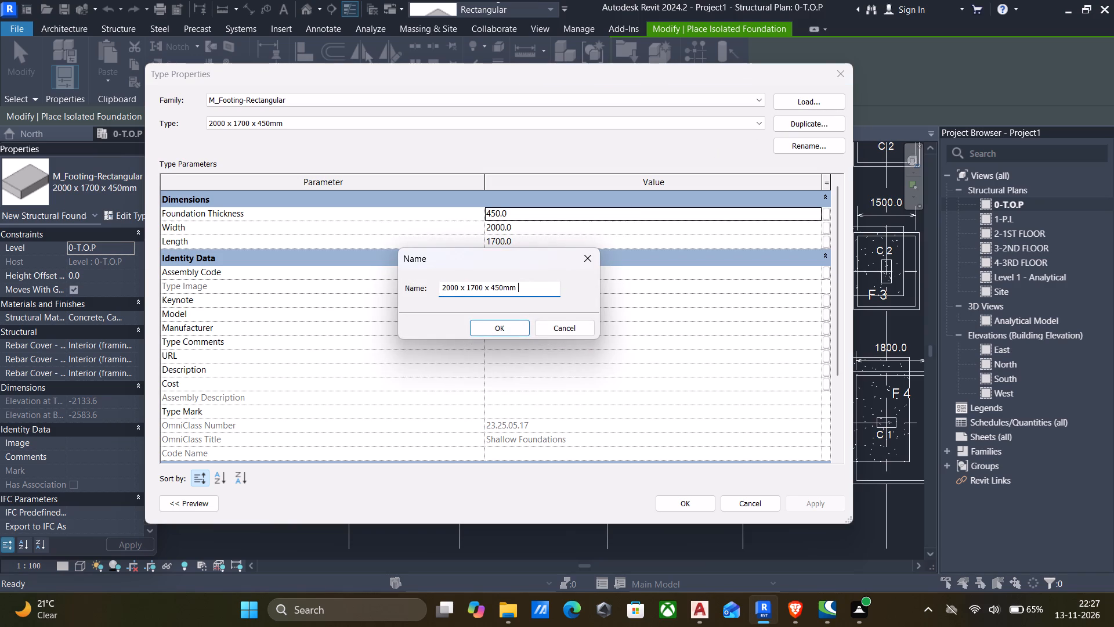
left_click(447, 285)
key("Right")
key("BackSpace")
key("BackSpace")
key("1")
key("6")
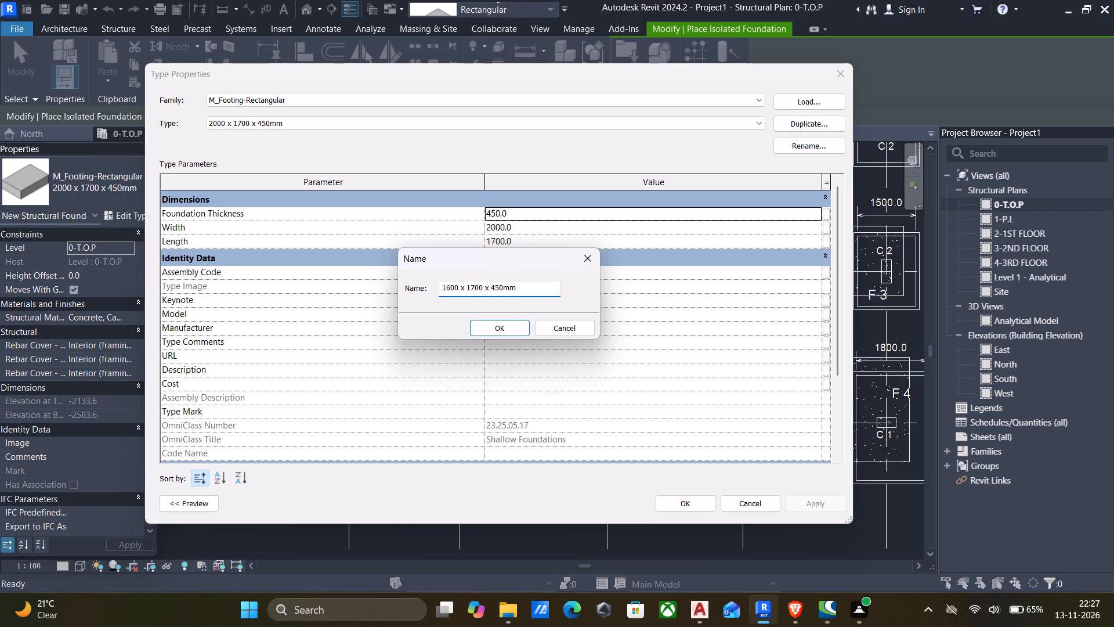
left_click(474, 290)
key("BackSpace")
key("BackSpace")
type("20")
left_click(490, 328)
Set the 1600 x 2000 x 450mm type's width to 1600 and length to 2000, and apply the changes.
left_click(532, 230)
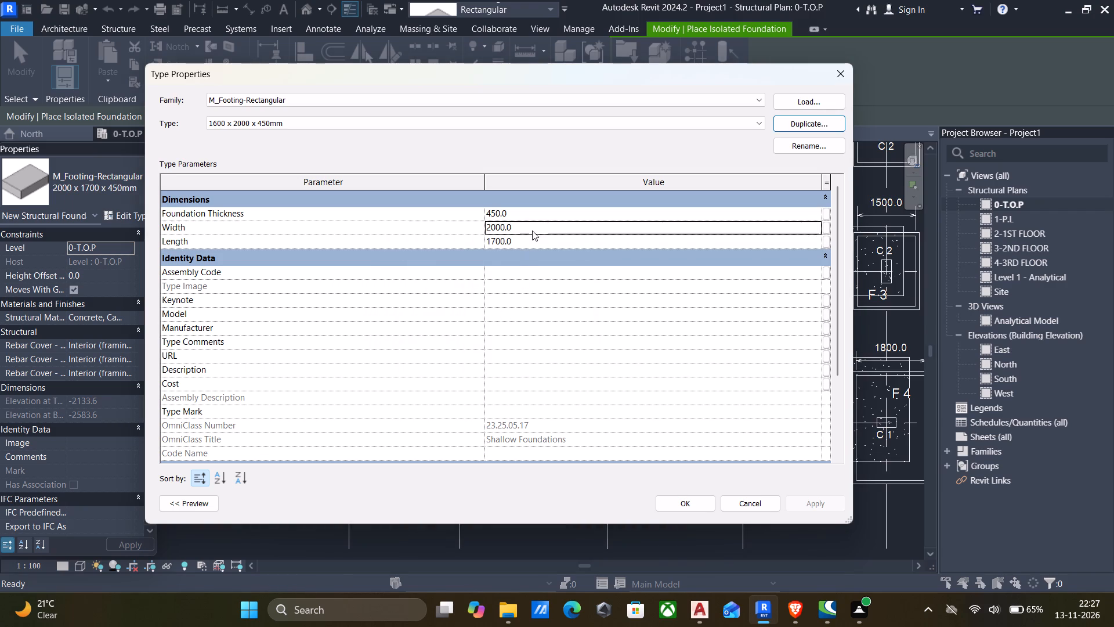
type("160")
key("0")
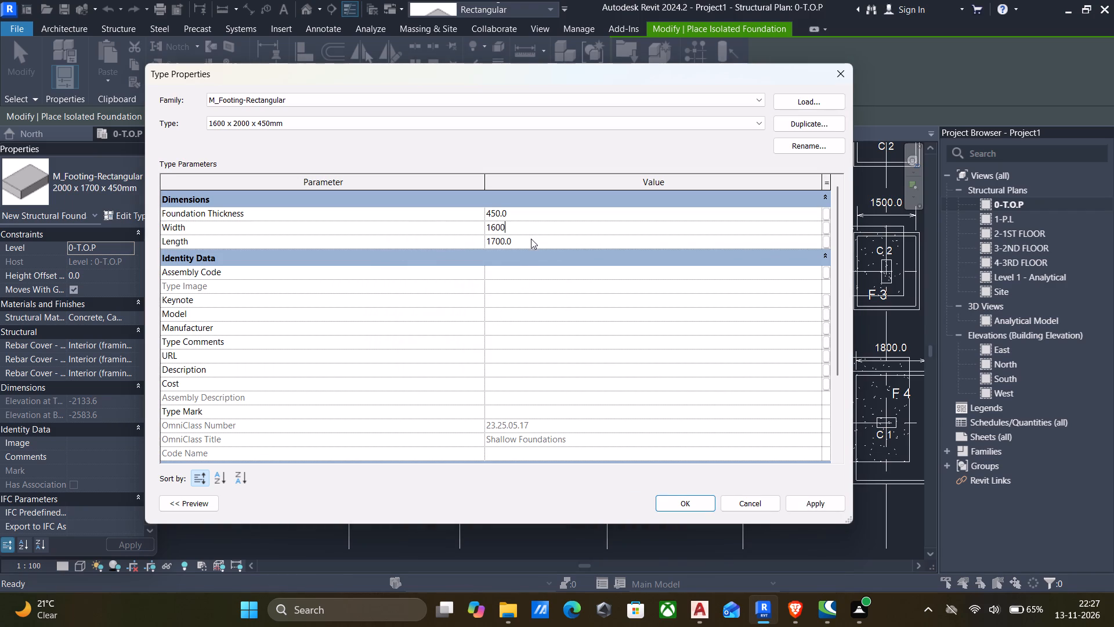
left_click_drag(531, 243, 531, 250)
type("2000")
left_click(828, 507)
left_click(703, 503)
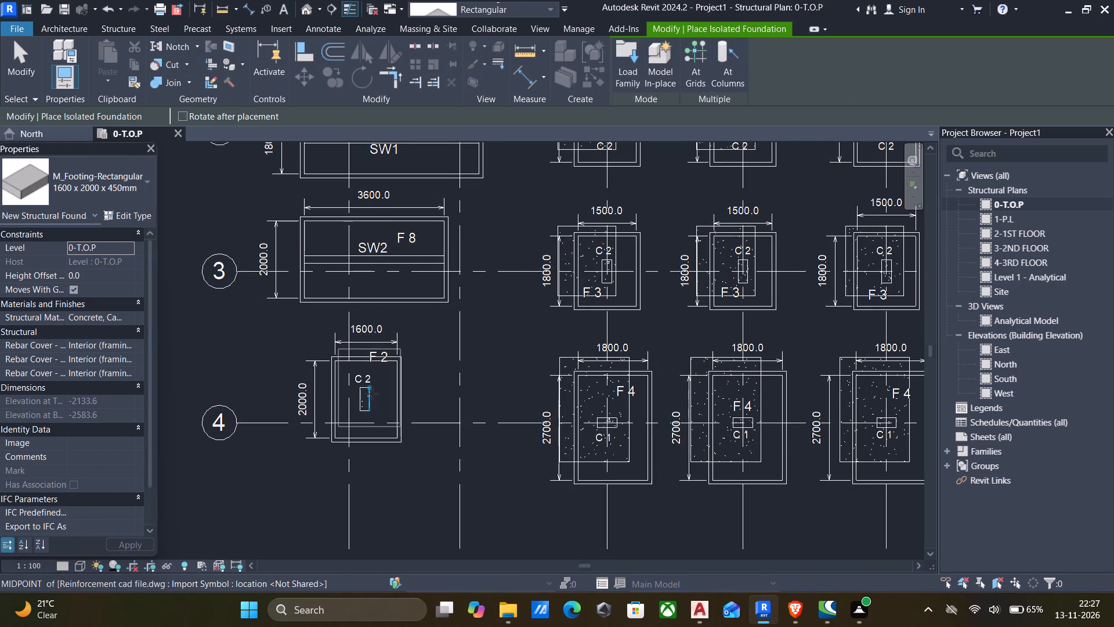
Place a 1600 x 2000 x 450mm footing, unrotated, roughly over the F 2 outline at grid A-4.
scroll(372, 394, "up", 5)
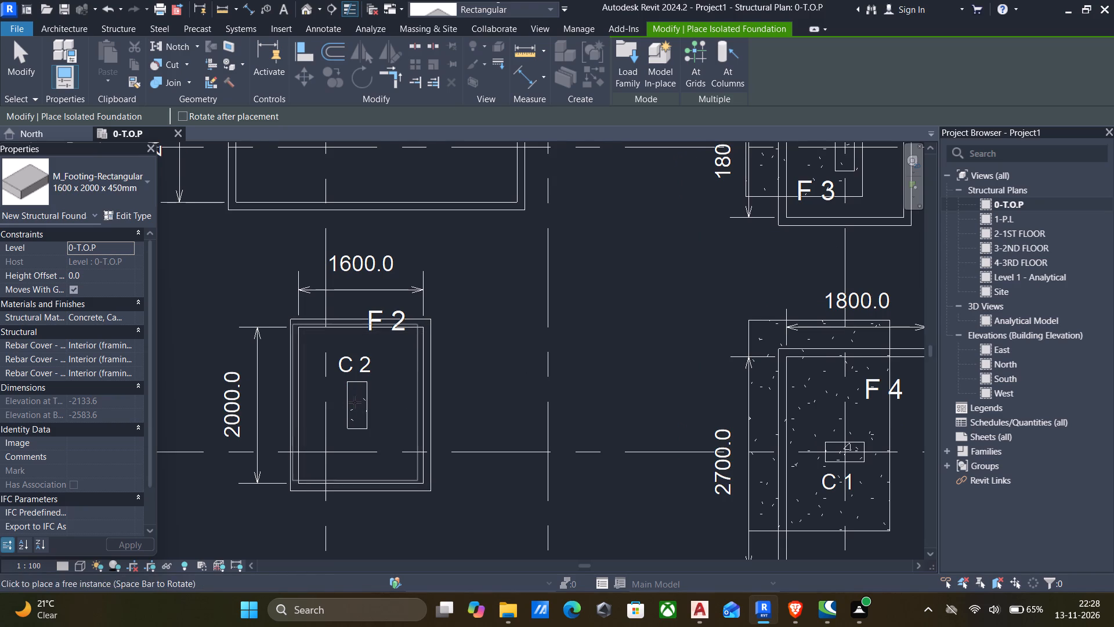
left_click(337, 377)
Duplicate the 1600 x 2000 x 450mm footing type under the name 3000 x 4000 x 450mm for the F 7 footing.
scroll(352, 382, "down", 4)
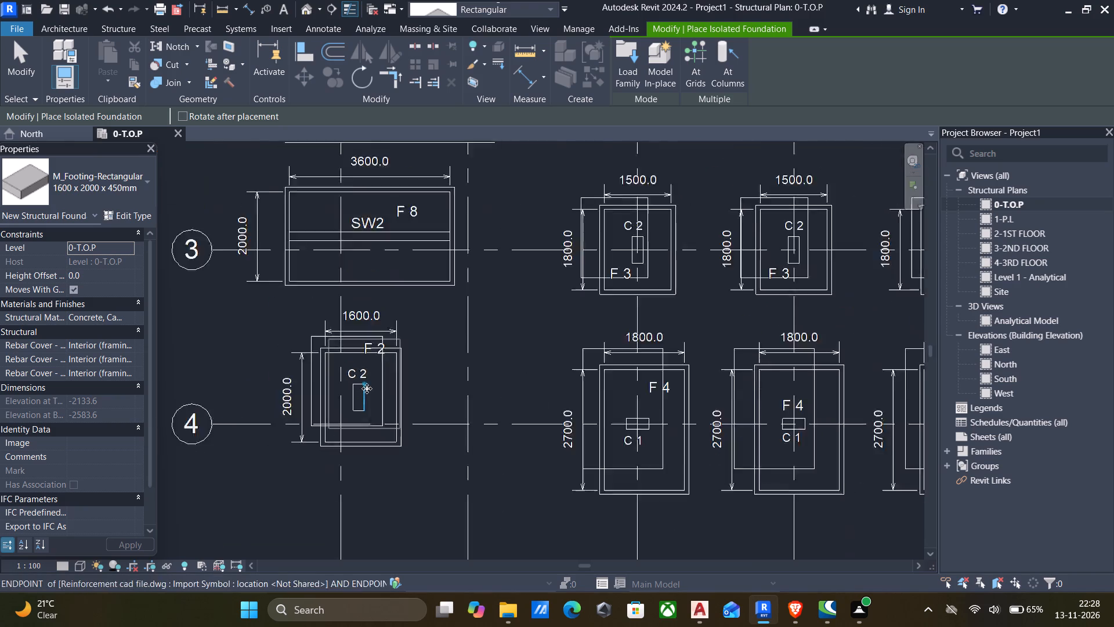
scroll(367, 388, "down", 2)
middle_click_drag(375, 394, 410, 441)
scroll(428, 349, "down", 1)
middle_click_drag(427, 359, 428, 426)
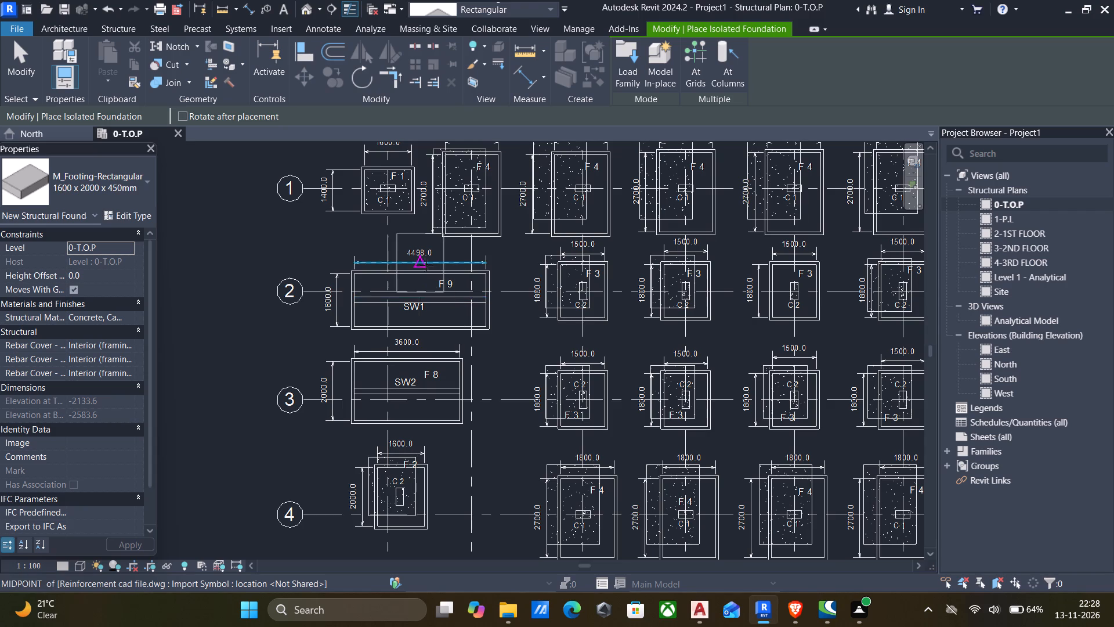
scroll(415, 260, "down", 3)
scroll(879, 307, "down", 1)
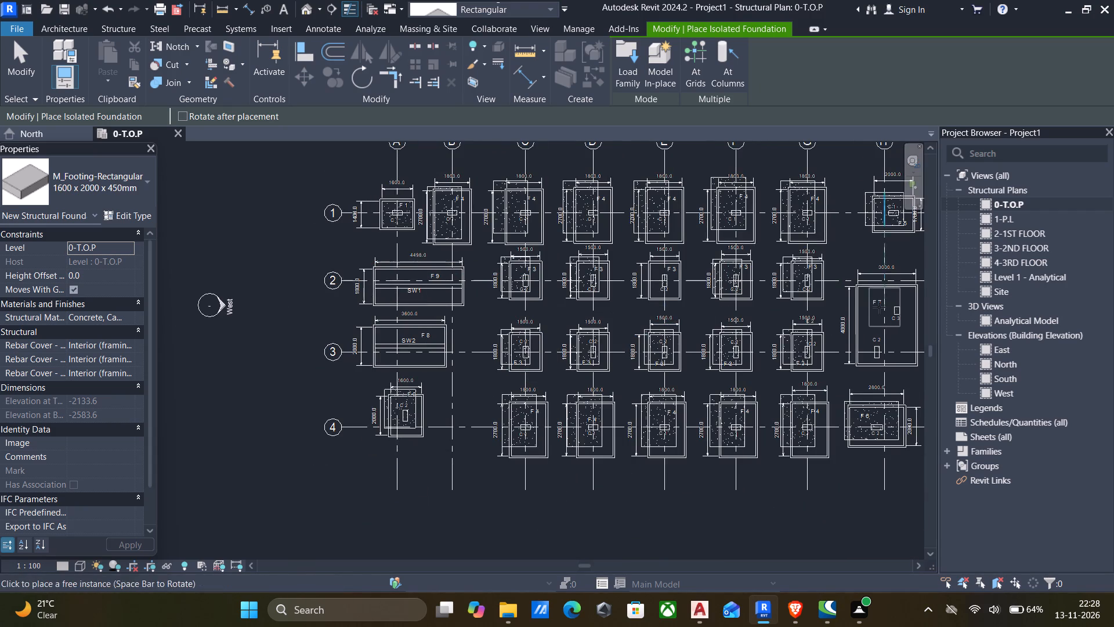
middle_click_drag(867, 308, 793, 290)
scroll(818, 388, "up", 3)
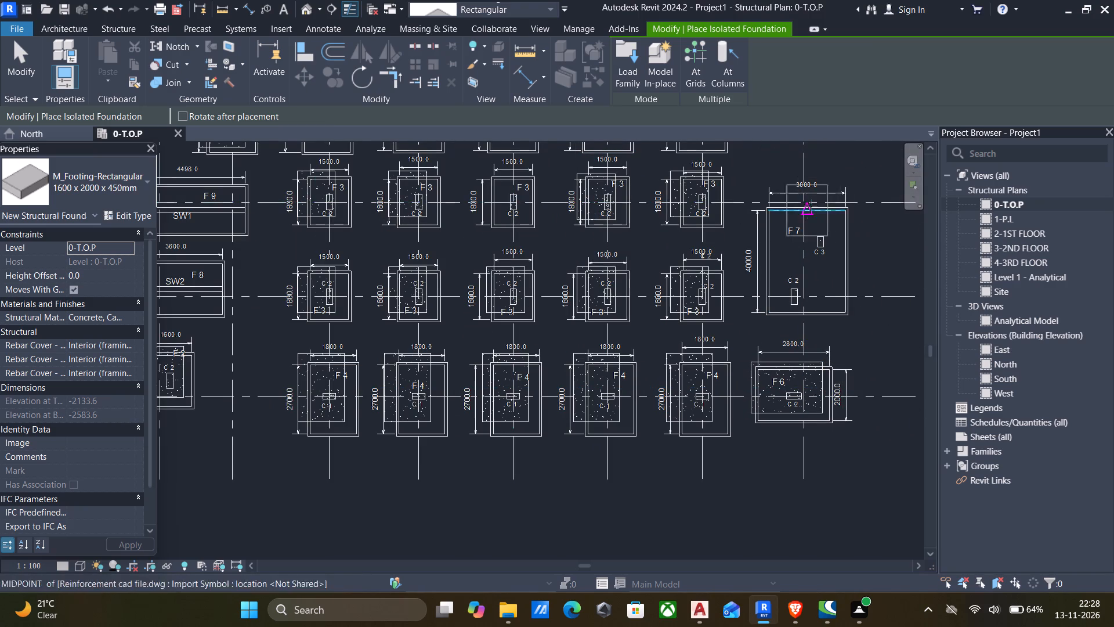
scroll(811, 203, "up", 5)
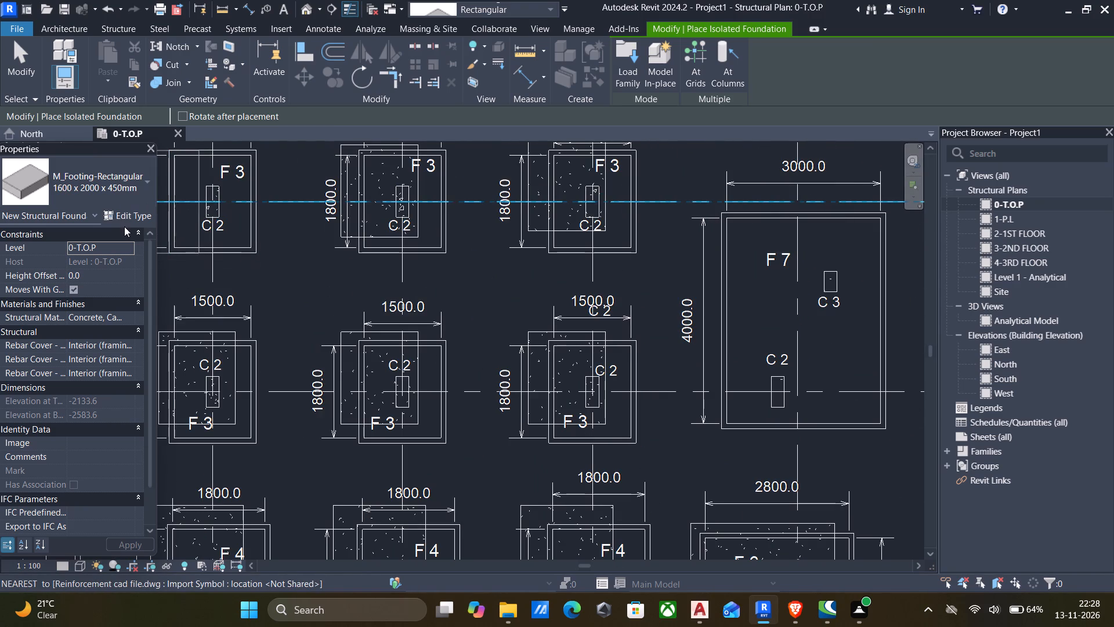
left_click(125, 212)
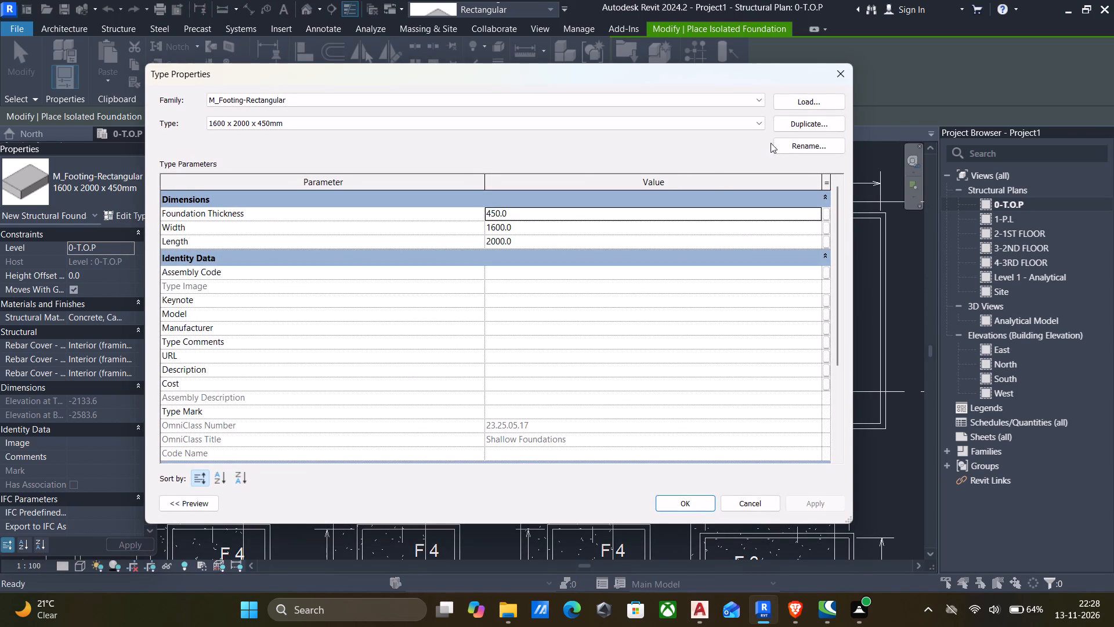
left_click(788, 125)
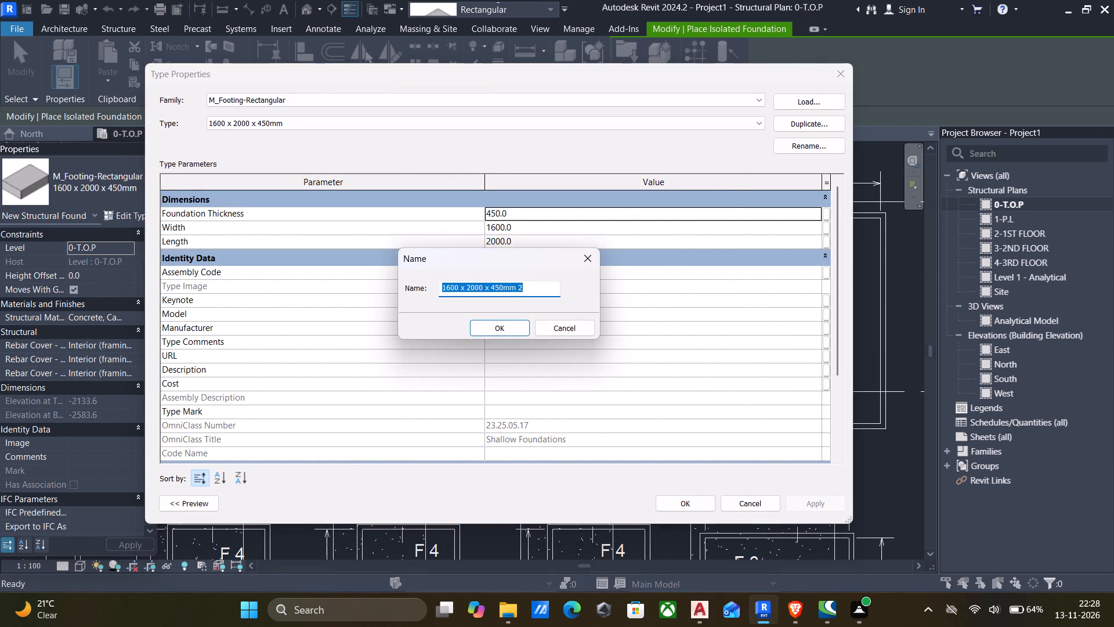
left_click(547, 288)
key("BackSpace")
left_click(449, 287)
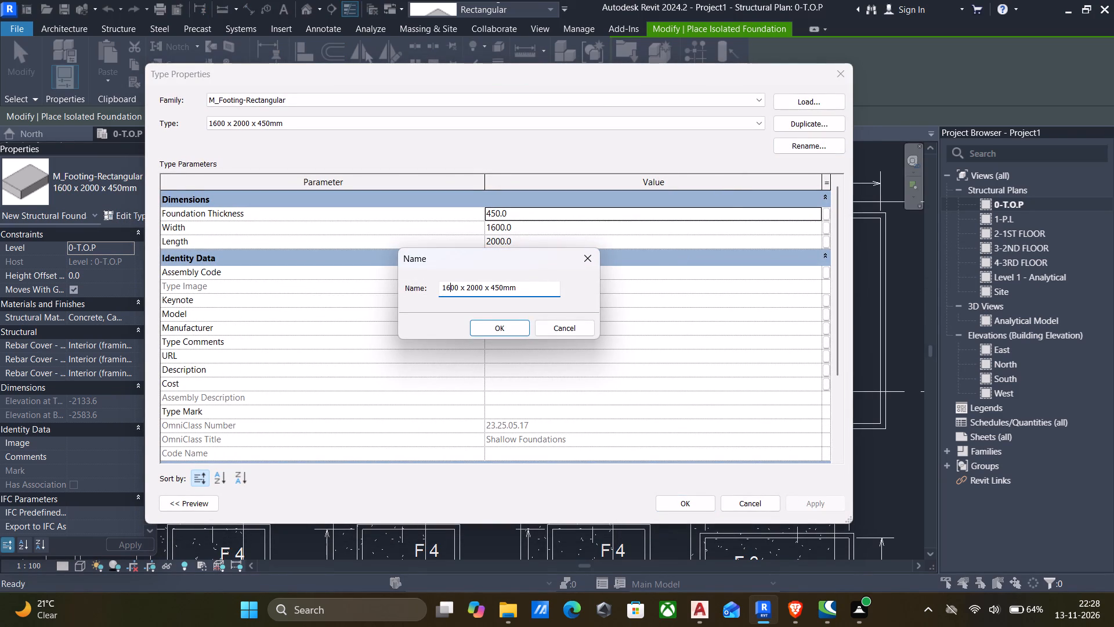
key("BackSpace")
key("BackSpace")
key("3")
key("0")
left_click(472, 285)
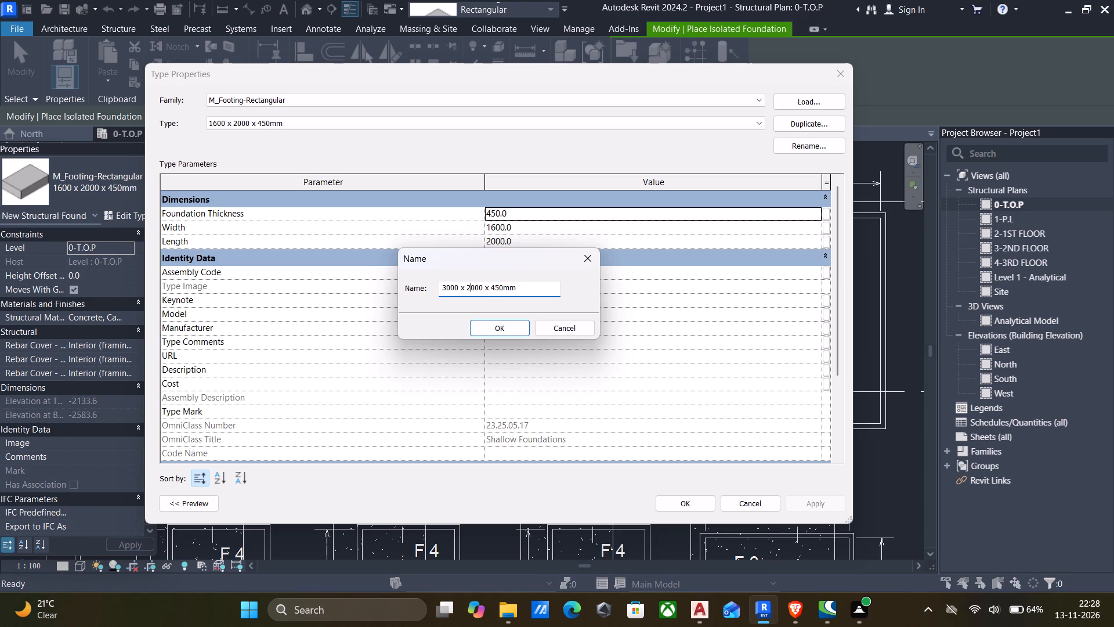
key("BackSpace")
type("40")
key("BackSpace")
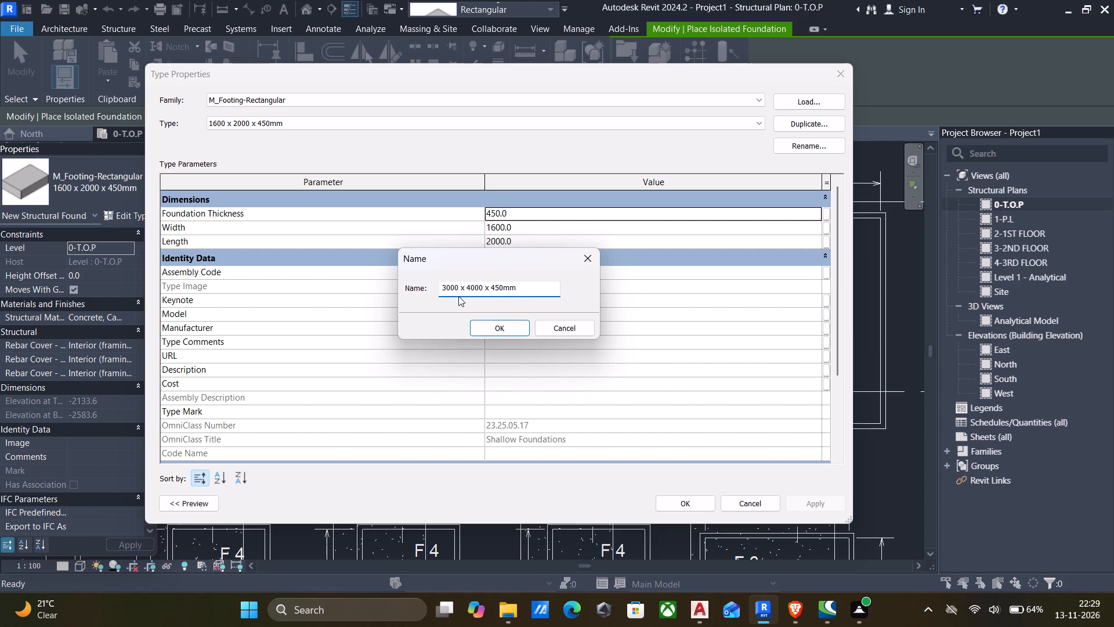
left_click(493, 327)
Set the 3000 x 4000 x 450mm type's width to 3000 and length to 4000, and apply the changes.
left_click(527, 225)
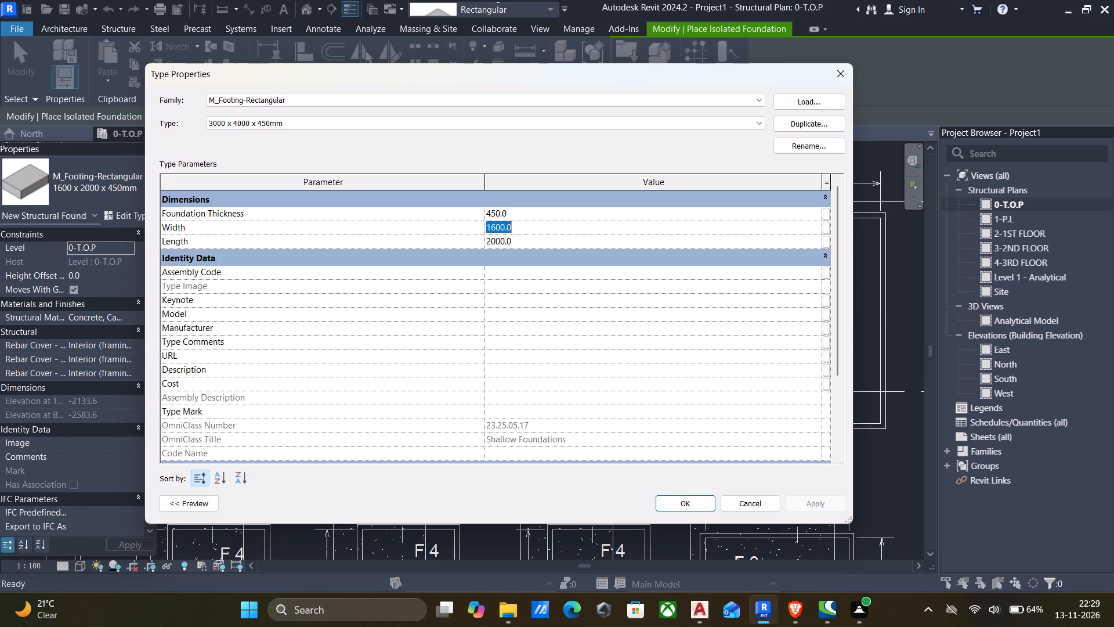
type("3000")
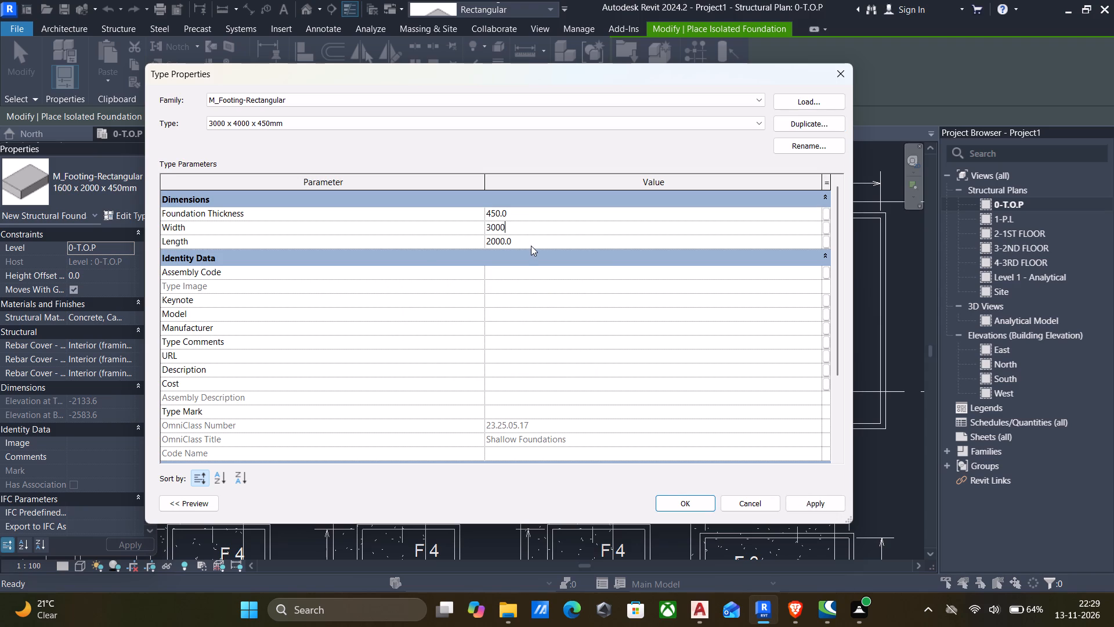
left_click(531, 244)
type("4000")
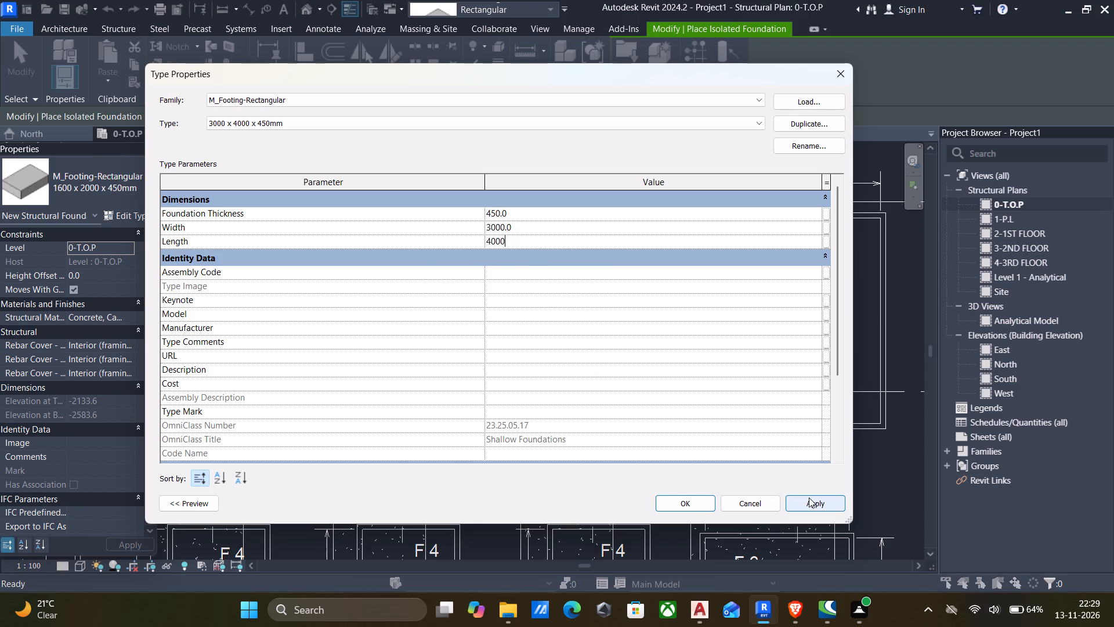
left_click(808, 499)
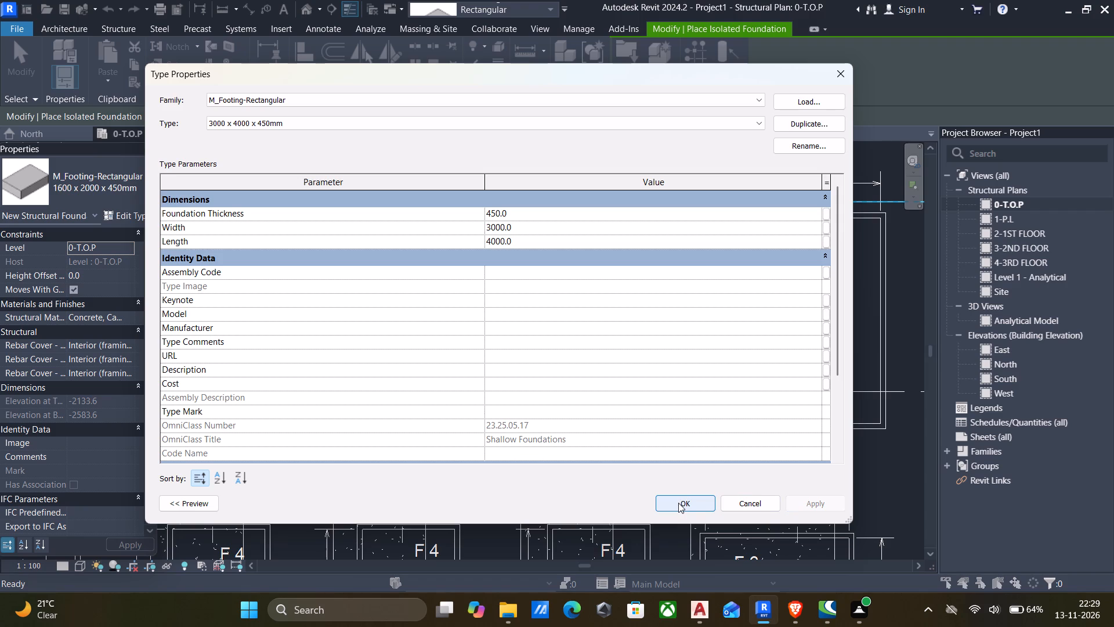
left_click(679, 502)
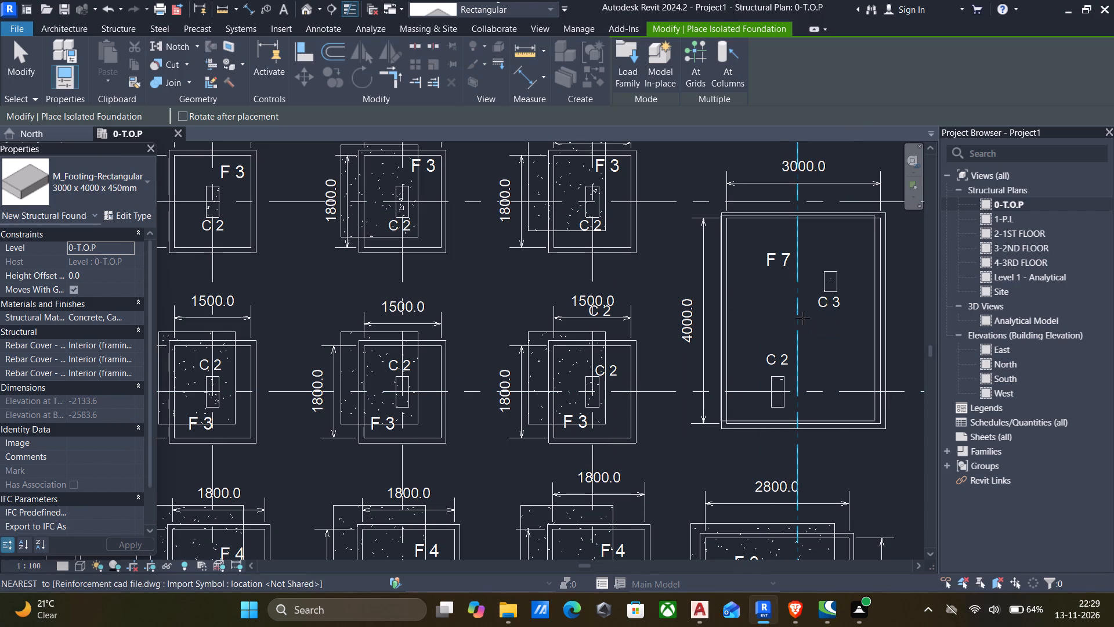
Place a 3000 x 4000 x 450mm footing, unrotated, roughly over the F 7 outline at grid H, between grids 2 and 3.
left_click(774, 283)
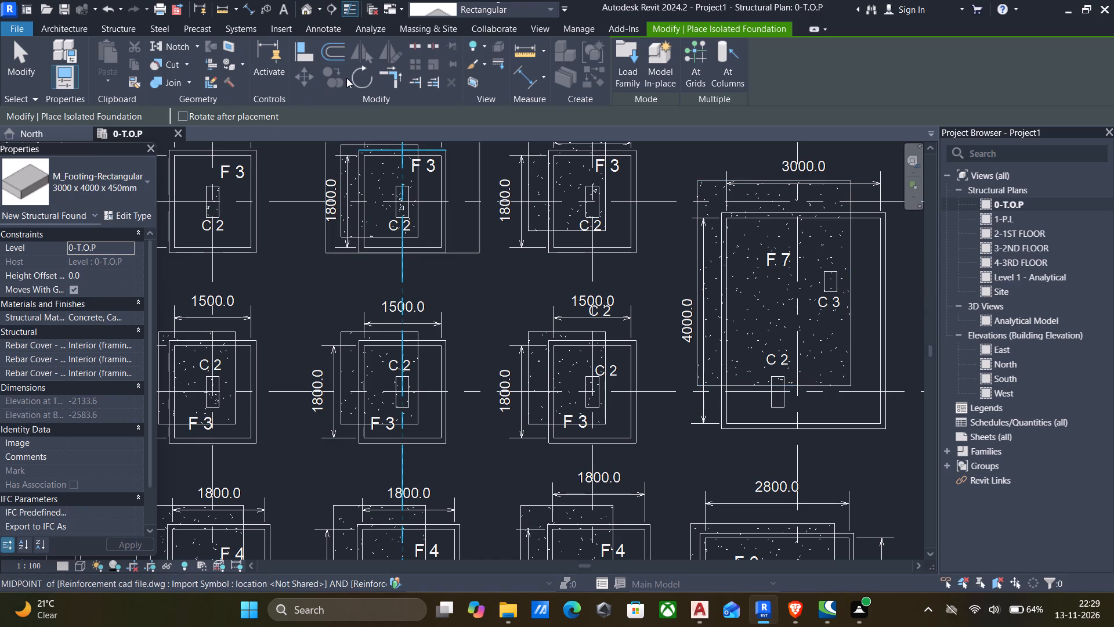
Start Align and read the linked drawing's general notes and abbreviations, including the concrete clear cover requirements.
left_click(302, 55)
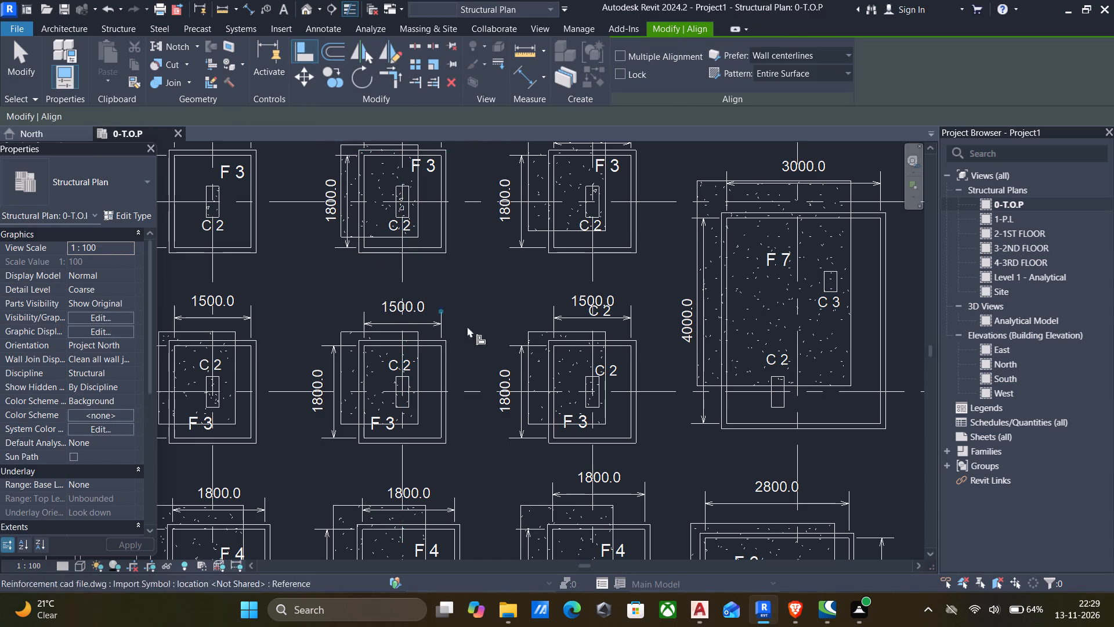
scroll(479, 333, "down", 9)
middle_click_drag(482, 333, 544, 376)
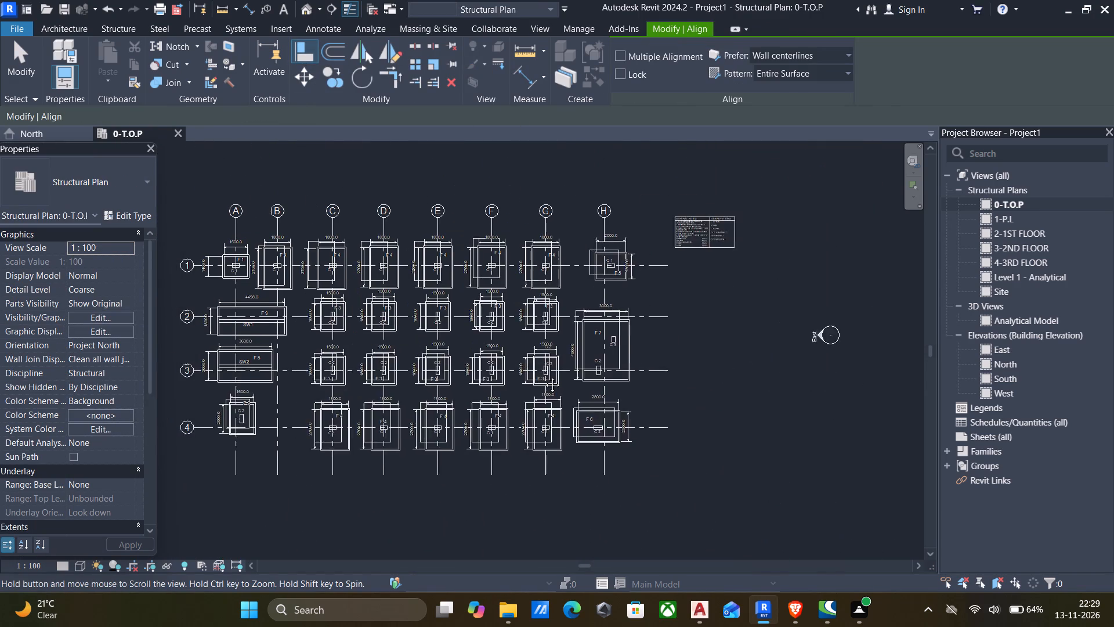
middle_click_drag(544, 376, 569, 400)
scroll(765, 287, "up", 11)
scroll(686, 315, "up", 6)
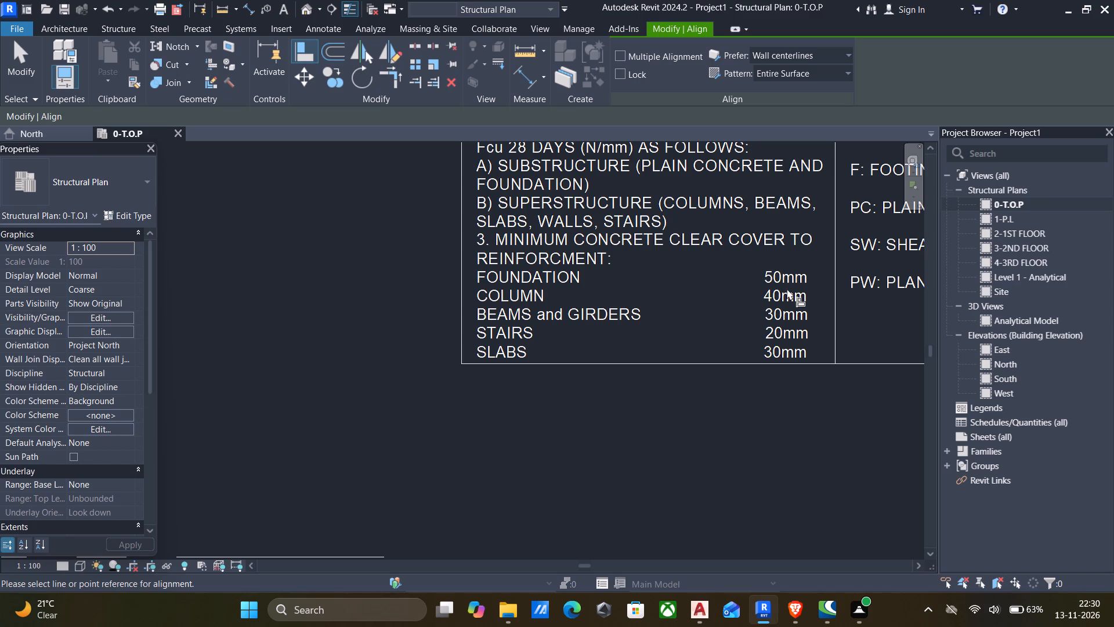
scroll(737, 294, "down", 4)
middle_click_drag(730, 298, 692, 351)
scroll(777, 246, "up", 2)
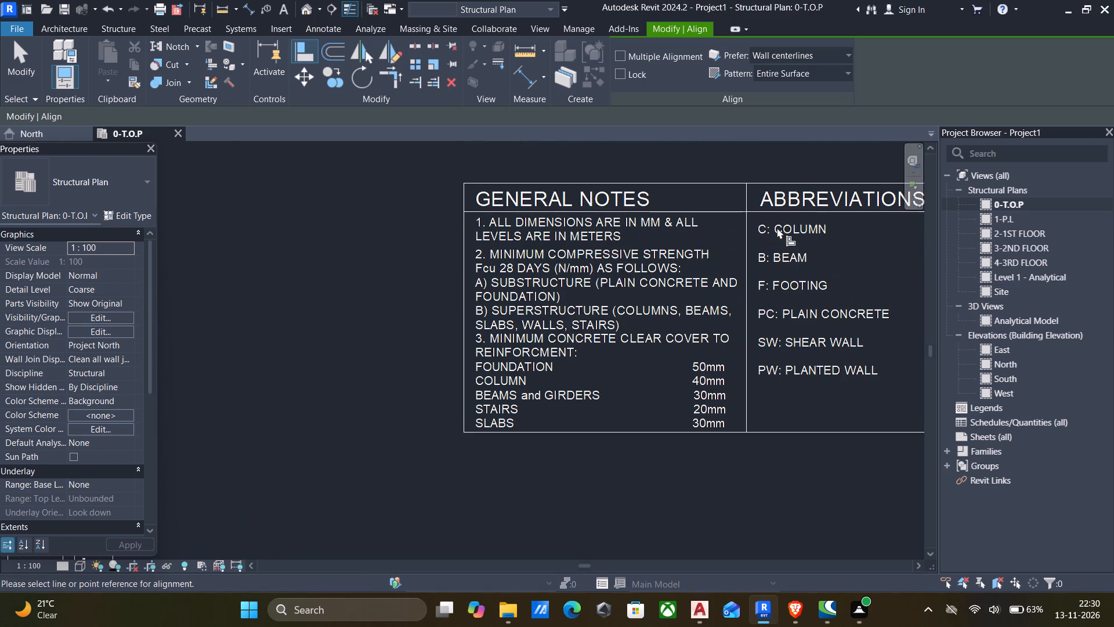
scroll(777, 228, "down", 2)
middle_click_drag(776, 228, 757, 219)
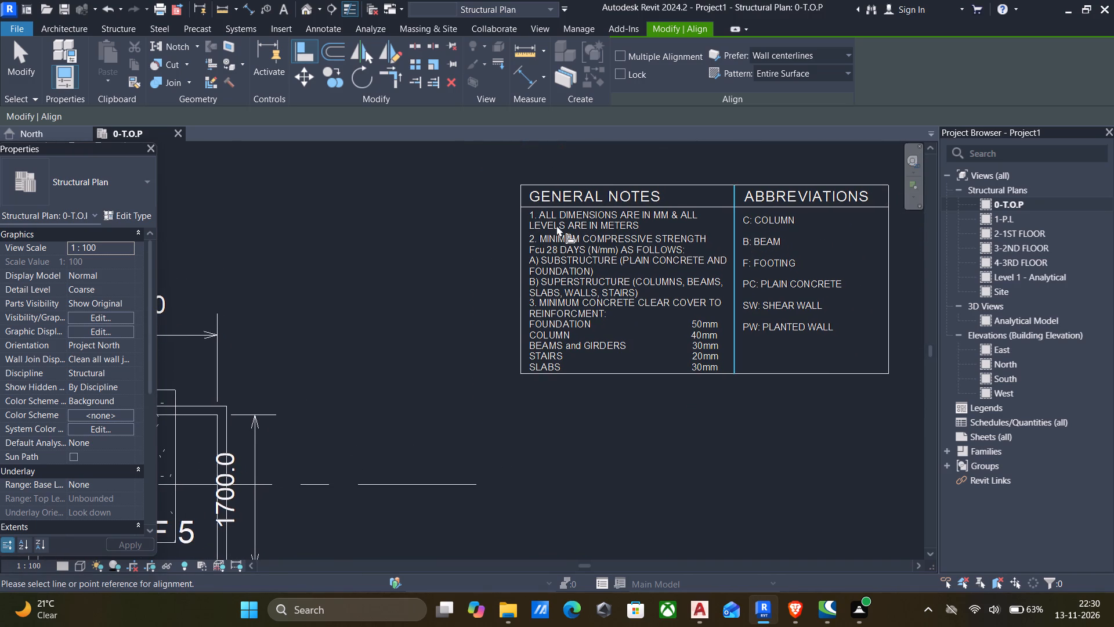
scroll(613, 235, "up", 2)
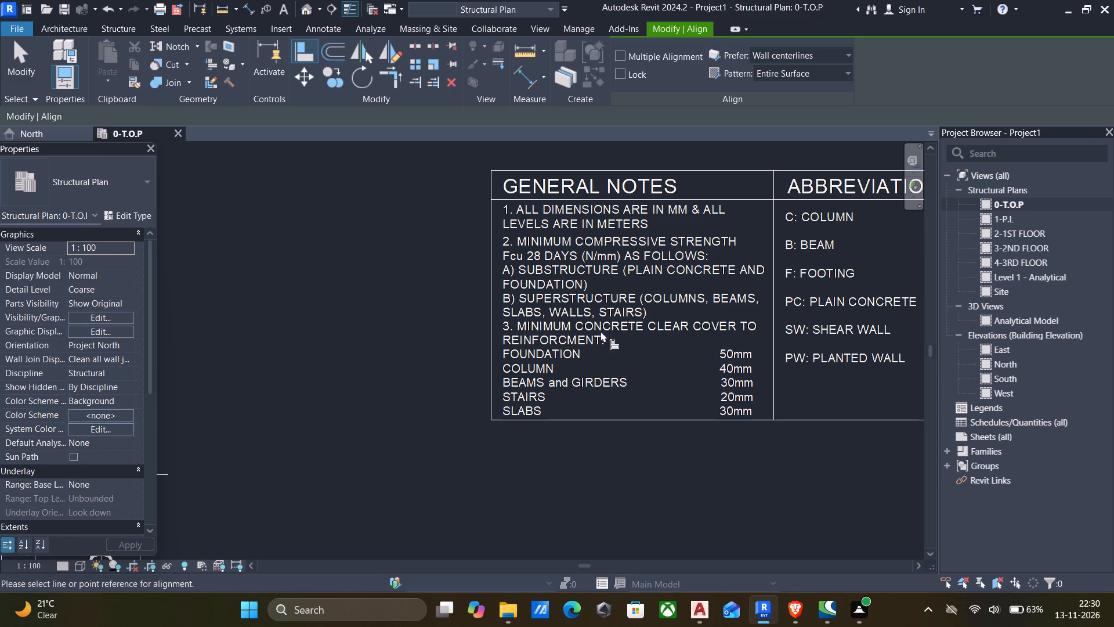
scroll(661, 340, "down", 2)
middle_click_drag(661, 341, 734, 342)
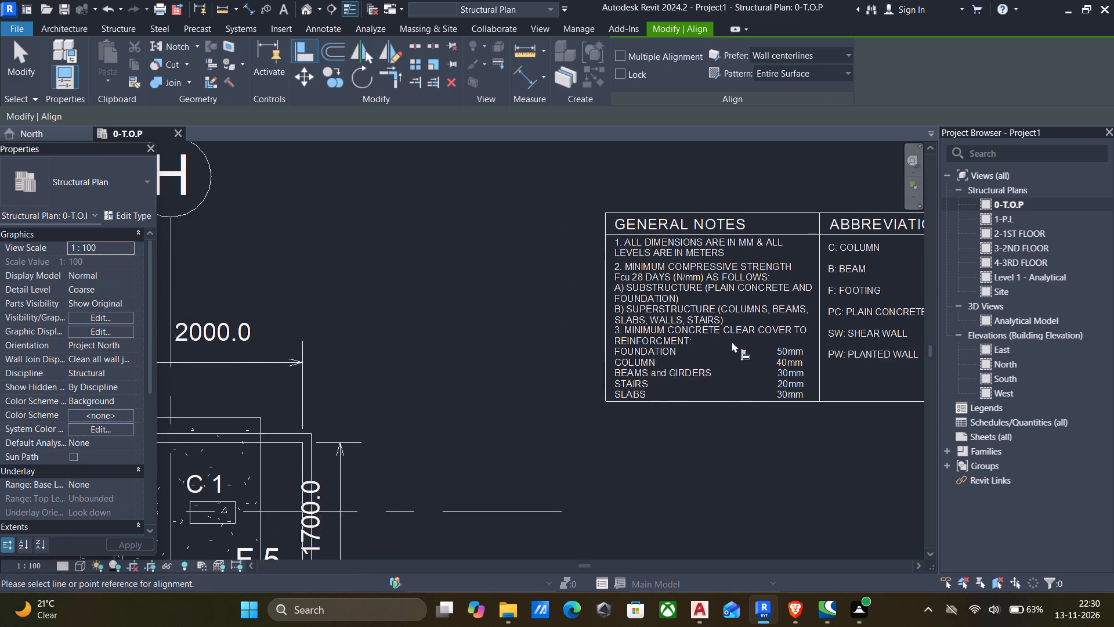
Align the 1800 x 2700 x 450mm footing at grid B-1 to the right and bottom edges of the inner F 4 outline.
scroll(559, 330, "down", 4)
middle_click_drag(558, 330, 806, 319)
scroll(490, 374, "down", 1)
middle_click_drag(490, 374, 812, 349)
scroll(663, 347, "down", 2)
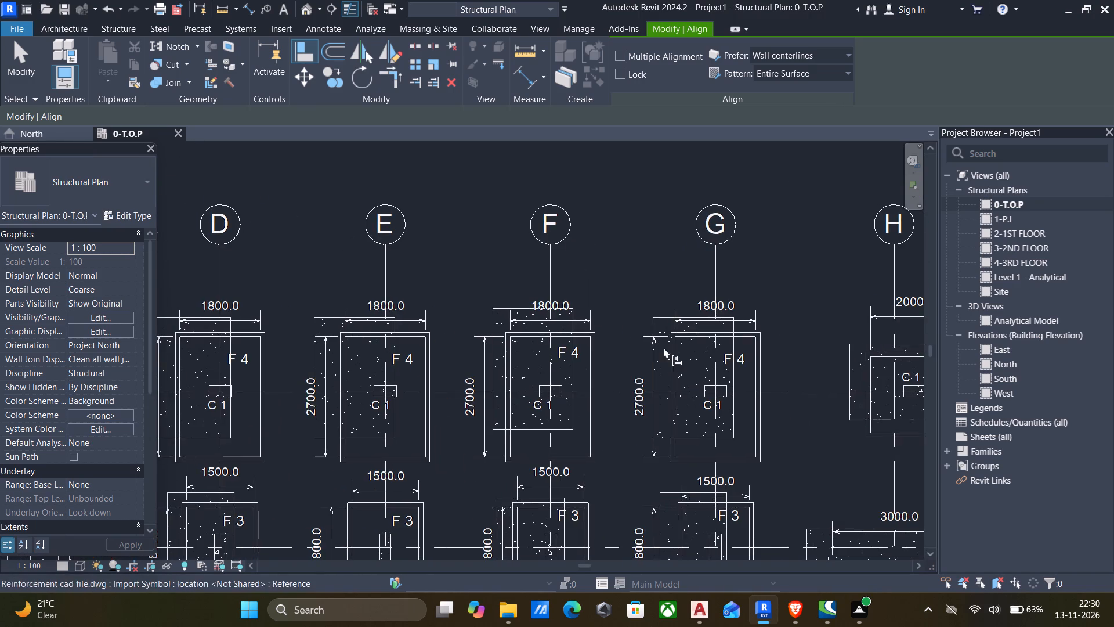
scroll(663, 347, "down", 2)
scroll(508, 368, "down", 1)
middle_click_drag(520, 370, 798, 349)
scroll(560, 371, "up", 5)
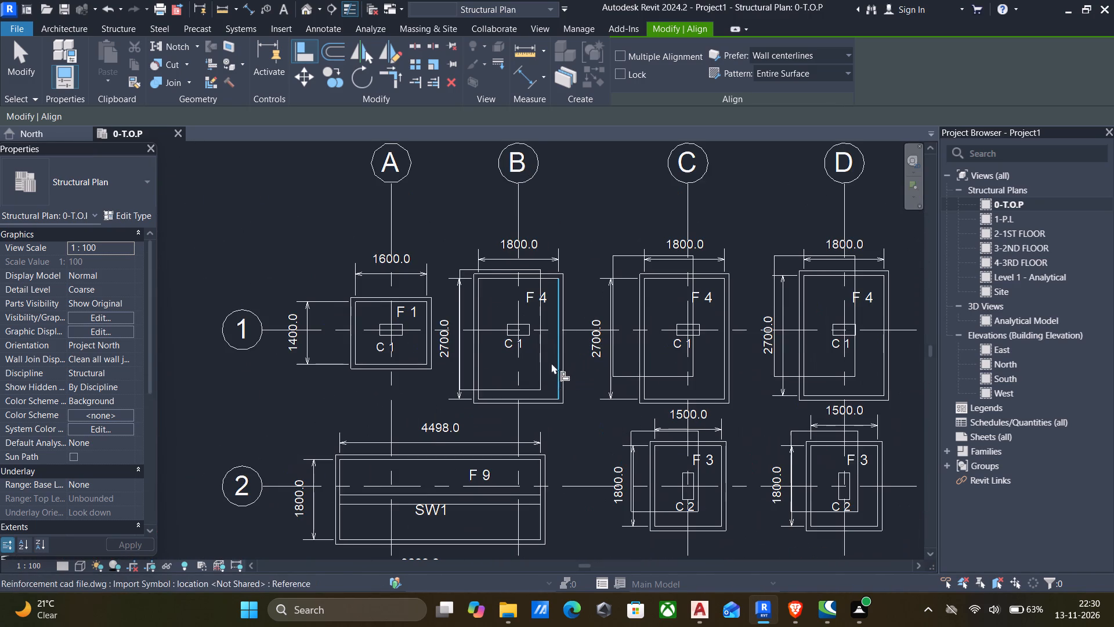
scroll(579, 329, "up", 4)
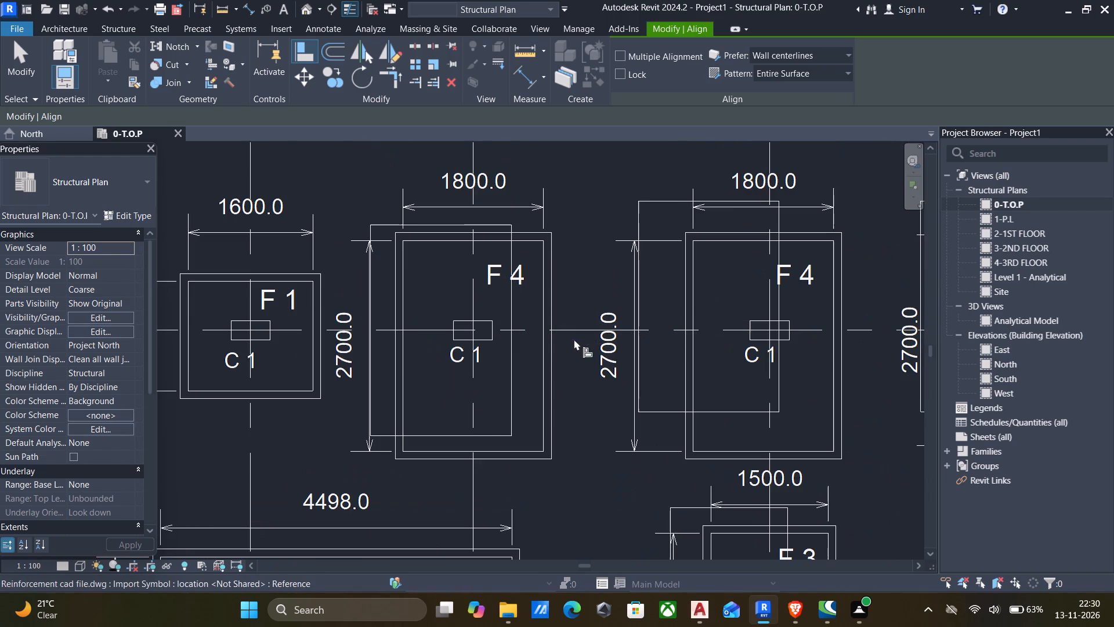
left_click(542, 347)
left_click(509, 349)
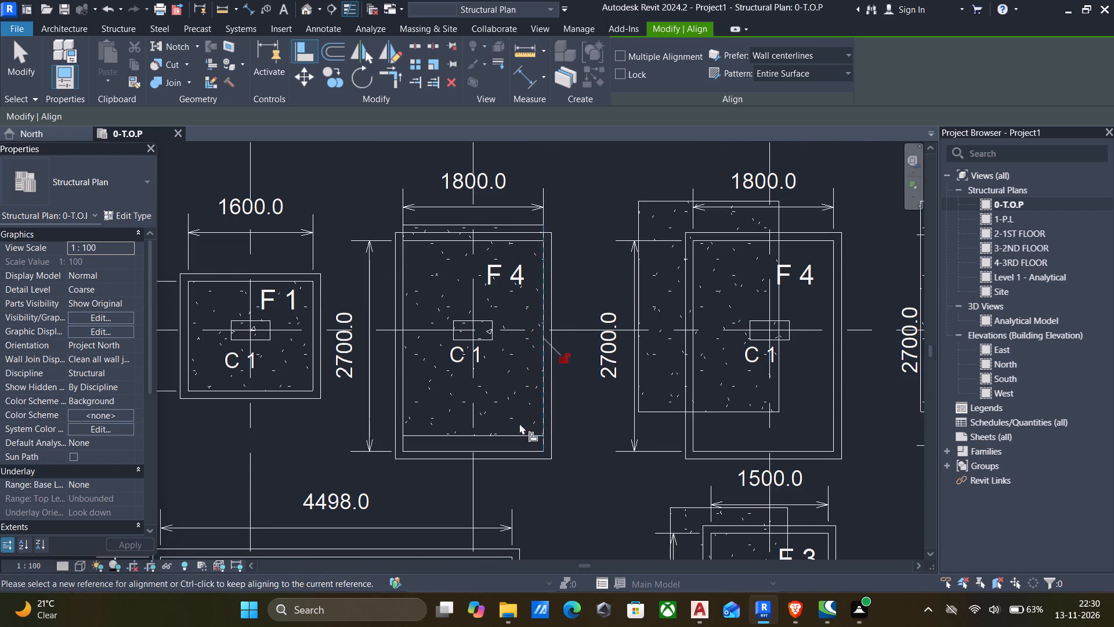
scroll(517, 430, "up", 2)
left_click(511, 456)
left_click(506, 435)
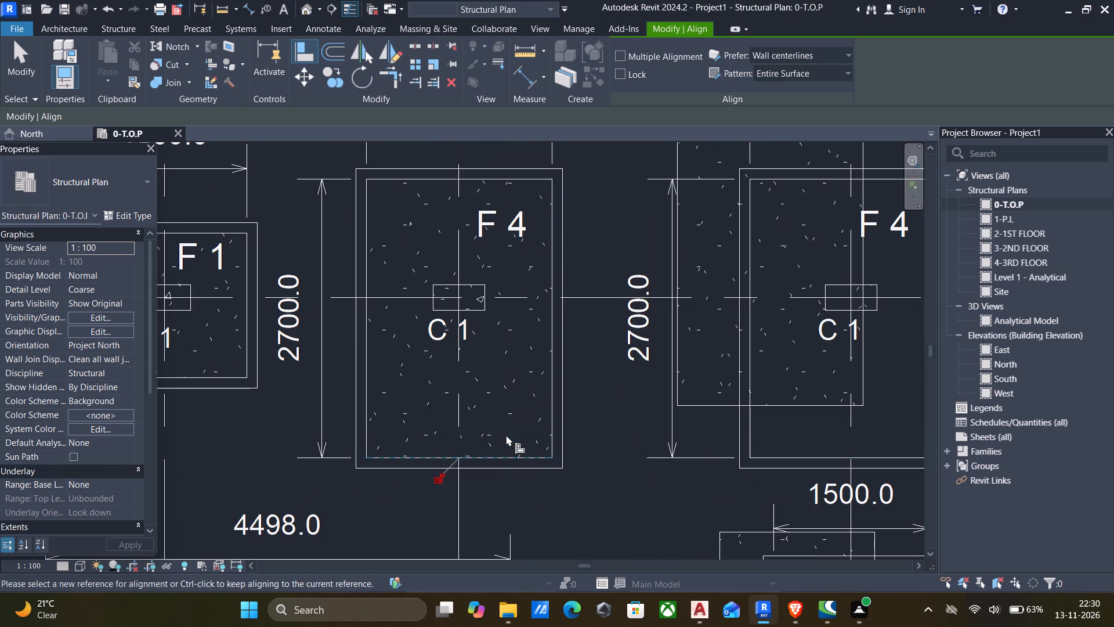
Align the footing at grid C-1 to the right and bottom edges of its inner F 4 outline.
scroll(764, 367, "down", 4)
middle_click_drag(765, 367, 635, 352)
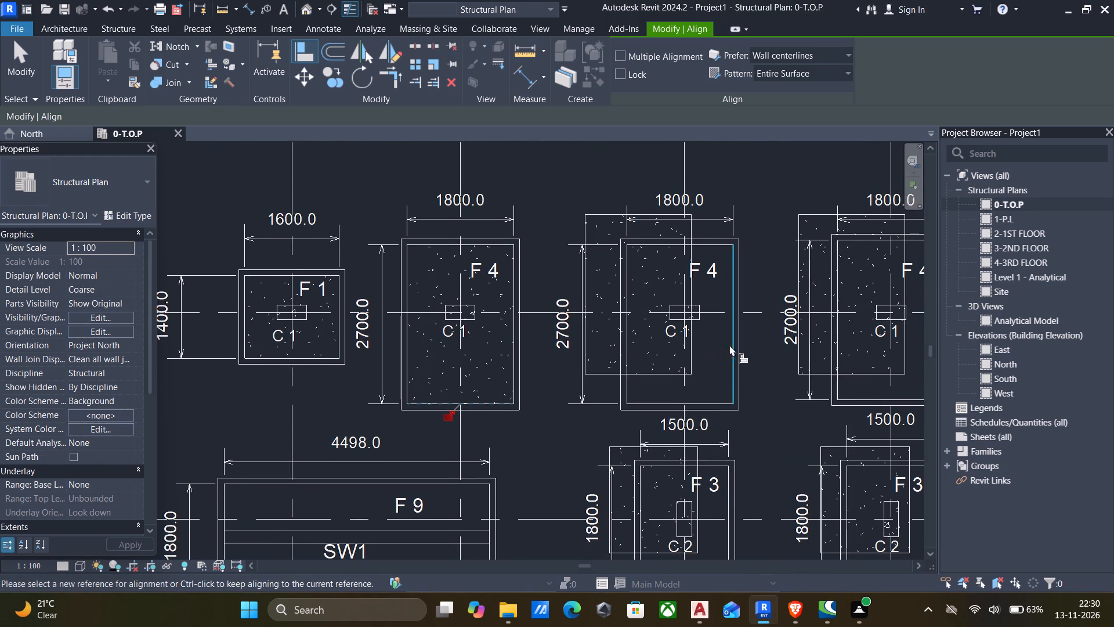
left_click(732, 345)
left_click(692, 341)
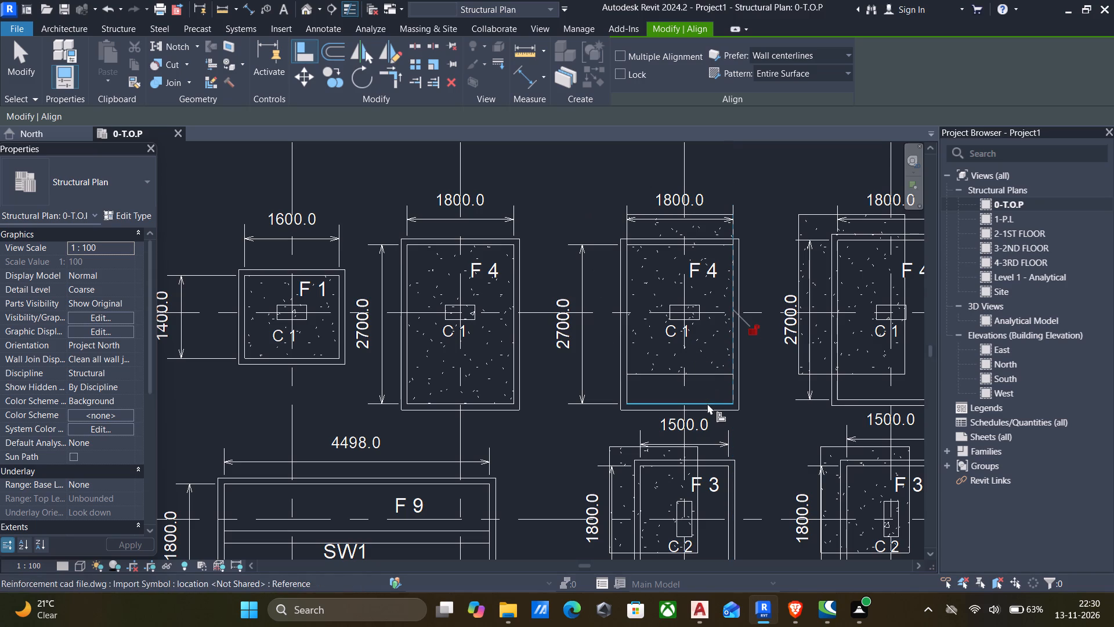
left_click(707, 403)
left_click(703, 378)
Align the footing at grid D-1 to the right and bottom edges of its inner F 4 outline.
scroll(703, 378, "down", 4)
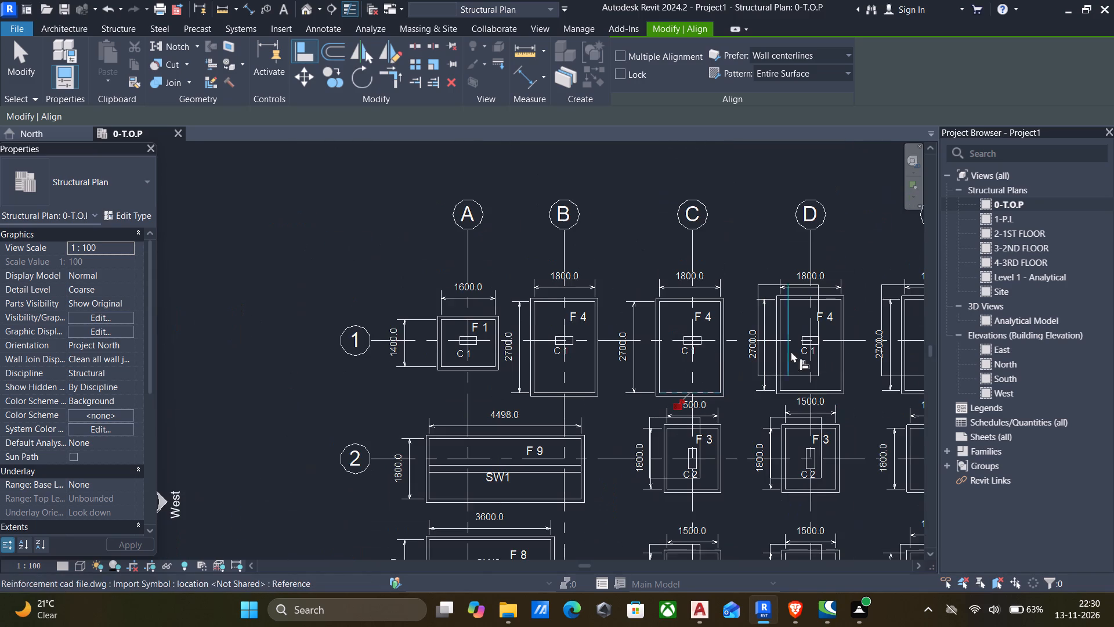
scroll(841, 353, "up", 4)
left_click(841, 354)
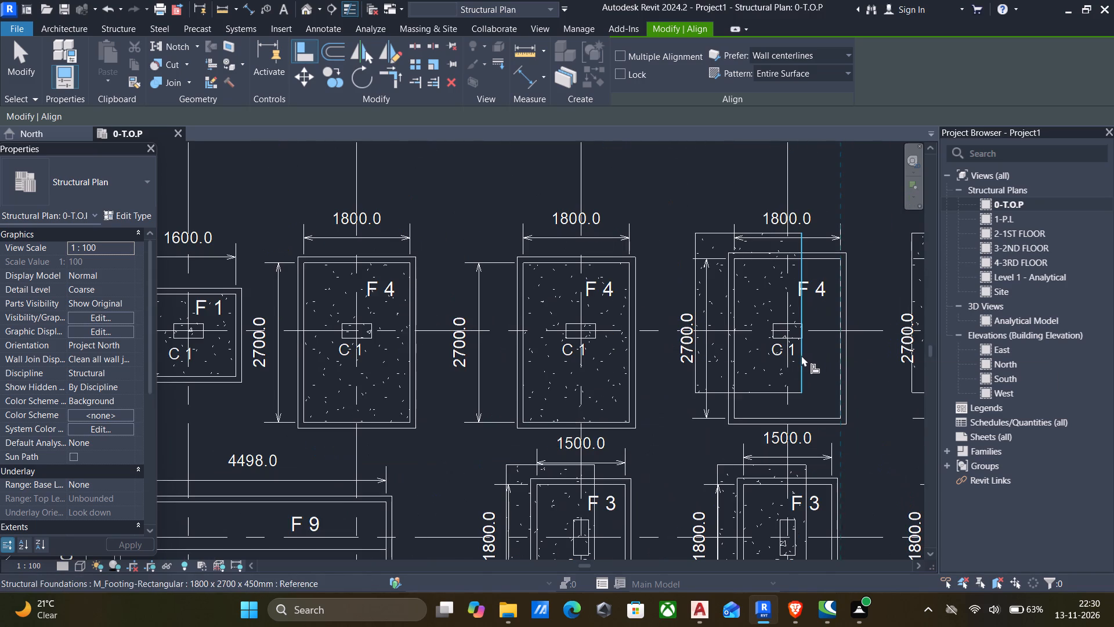
left_click(801, 355)
left_click(815, 416)
left_click(809, 393)
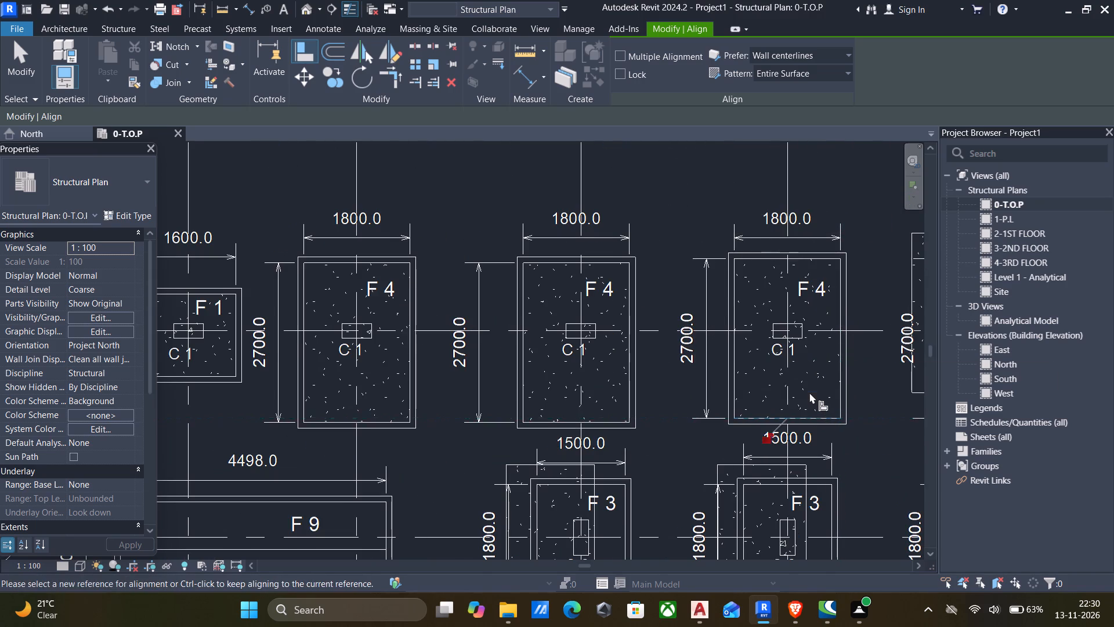
Align the footing at grid E-1 to the right and bottom edges of its inner F 4 outline.
scroll(809, 392, "down", 5)
middle_click_drag(809, 392, 589, 363)
scroll(681, 352, "up", 5)
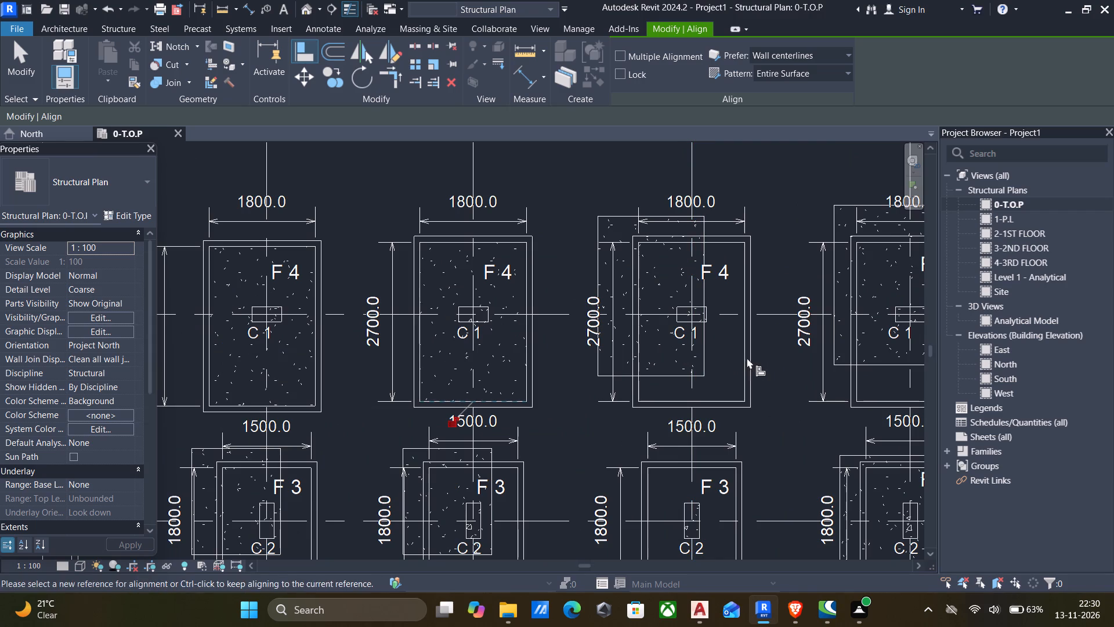
left_click(747, 358)
left_click(708, 354)
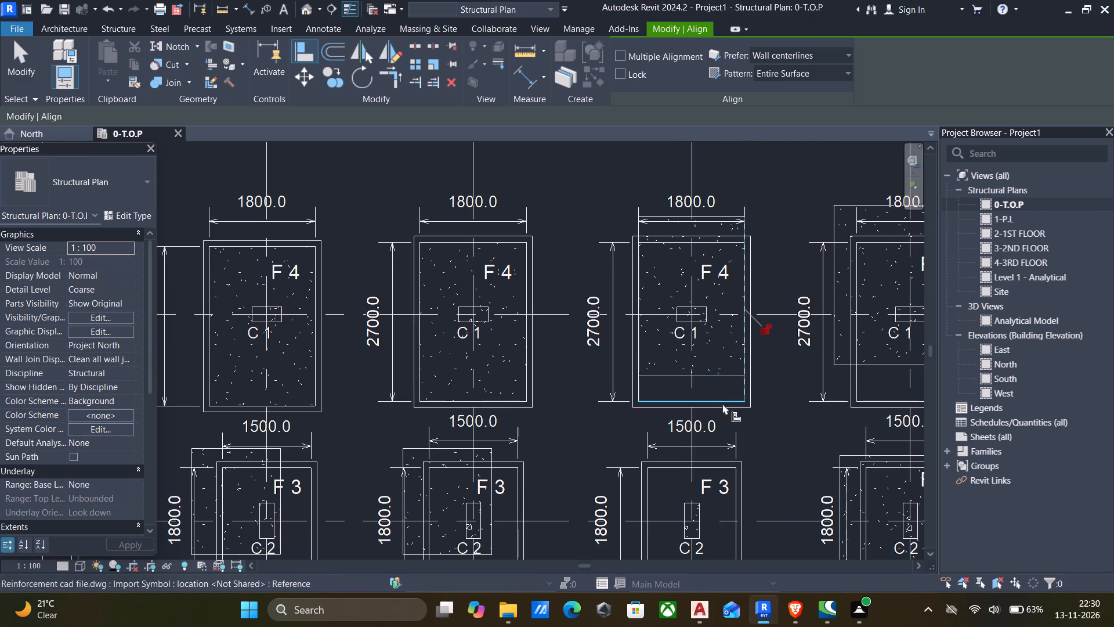
left_click(724, 402)
left_click(714, 376)
Align the footing at grid F-1 to the right and bottom edges of its inner F 4 outline.
scroll(714, 376, "down", 4)
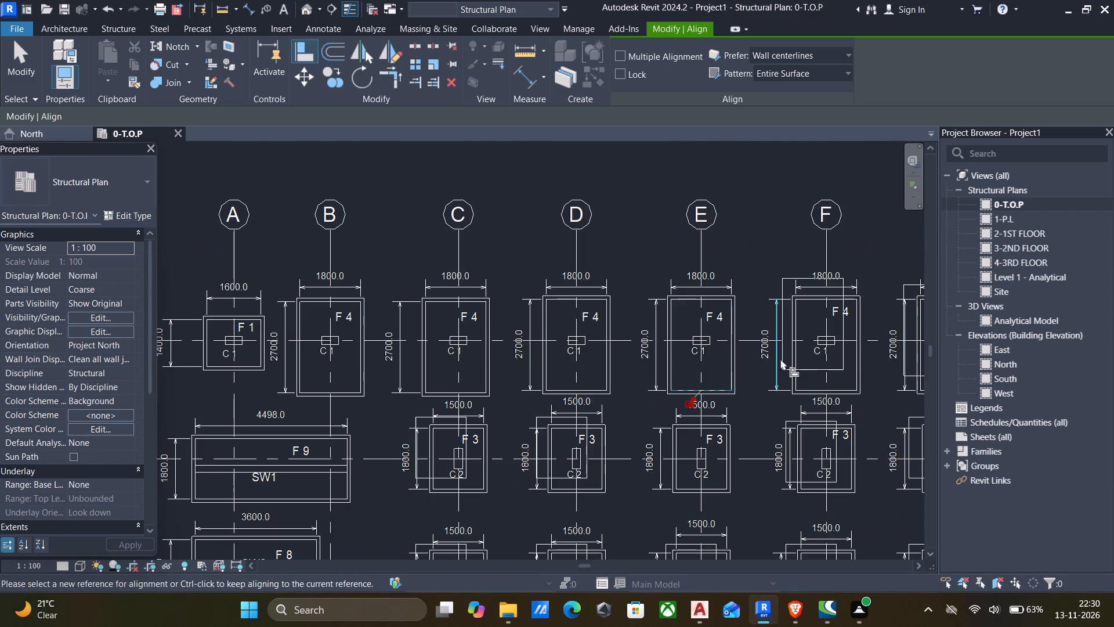
scroll(845, 349, "up", 3)
left_click(859, 352)
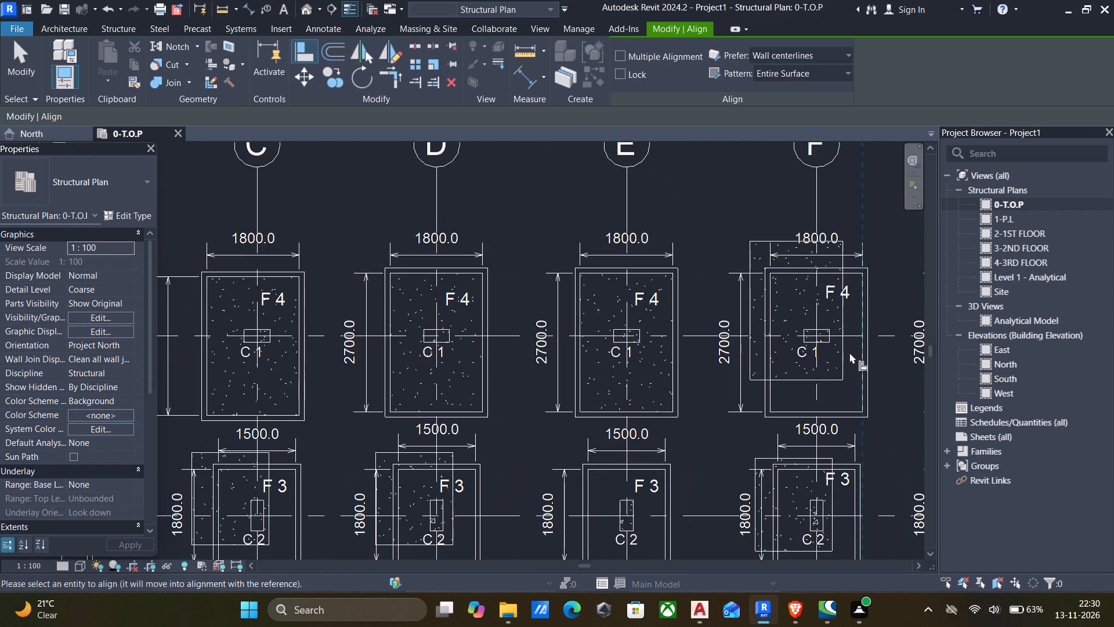
left_click(843, 352)
left_click(838, 413)
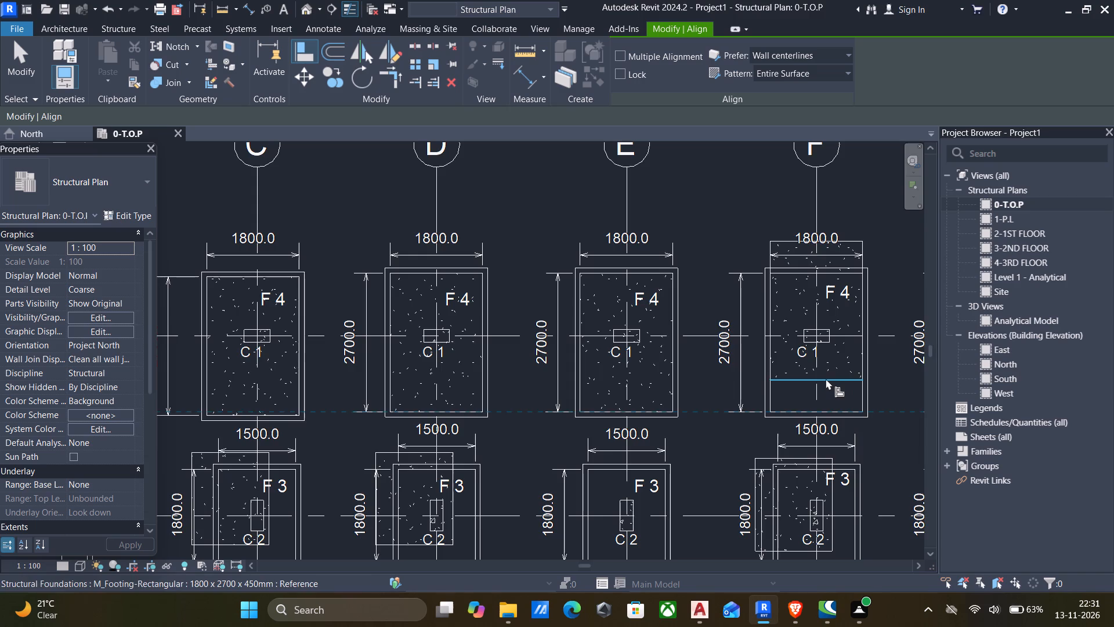
left_click(826, 379)
Align the footing at grid G-1 to the right and bottom edges of its inner F 4 outline.
scroll(826, 379, "down", 3)
middle_click_drag(826, 379, 711, 320)
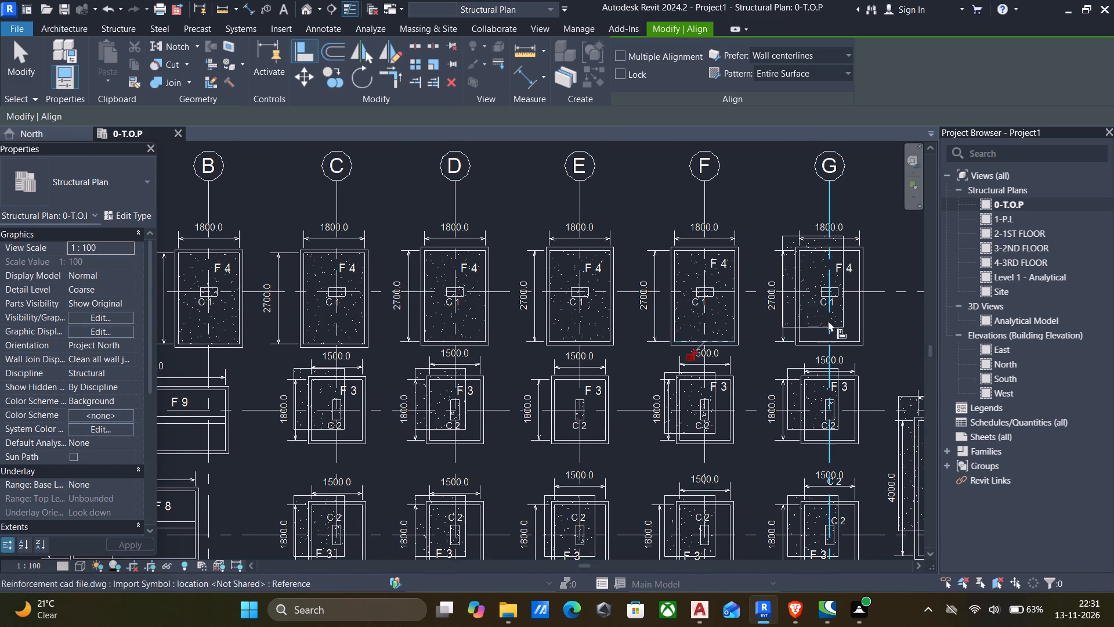
scroll(834, 319, "up", 4)
left_click(876, 306)
left_click(848, 301)
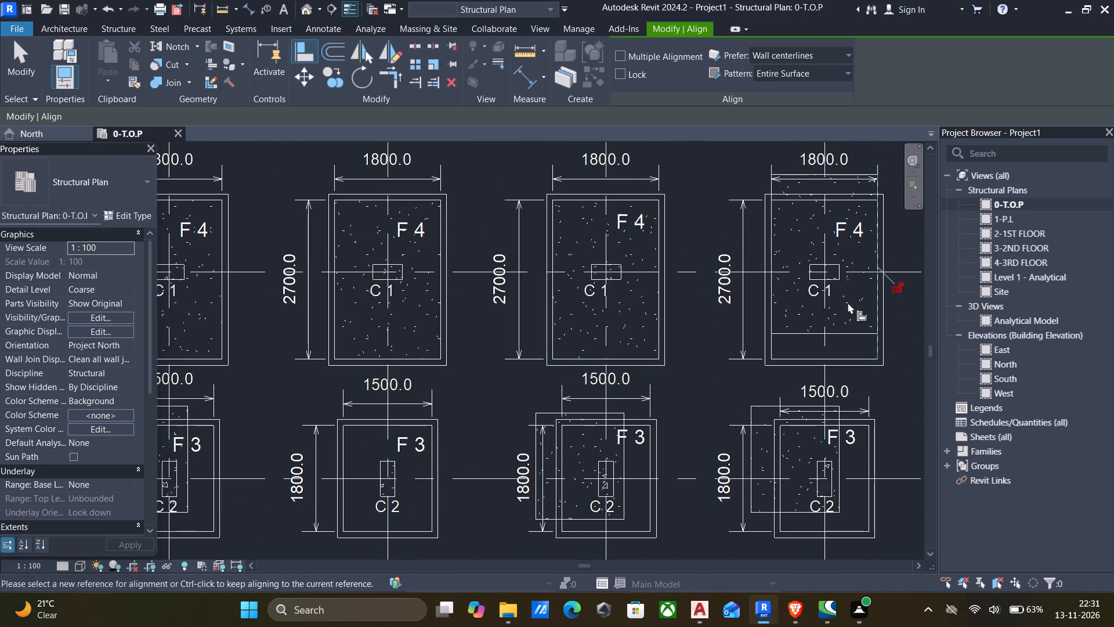
left_click(850, 360)
left_click(844, 336)
Align the 1500 x 1800 x 450mm footing at grid C-2 to the right and bottom edges of the inner F 3 outline.
scroll(849, 363, "down", 5)
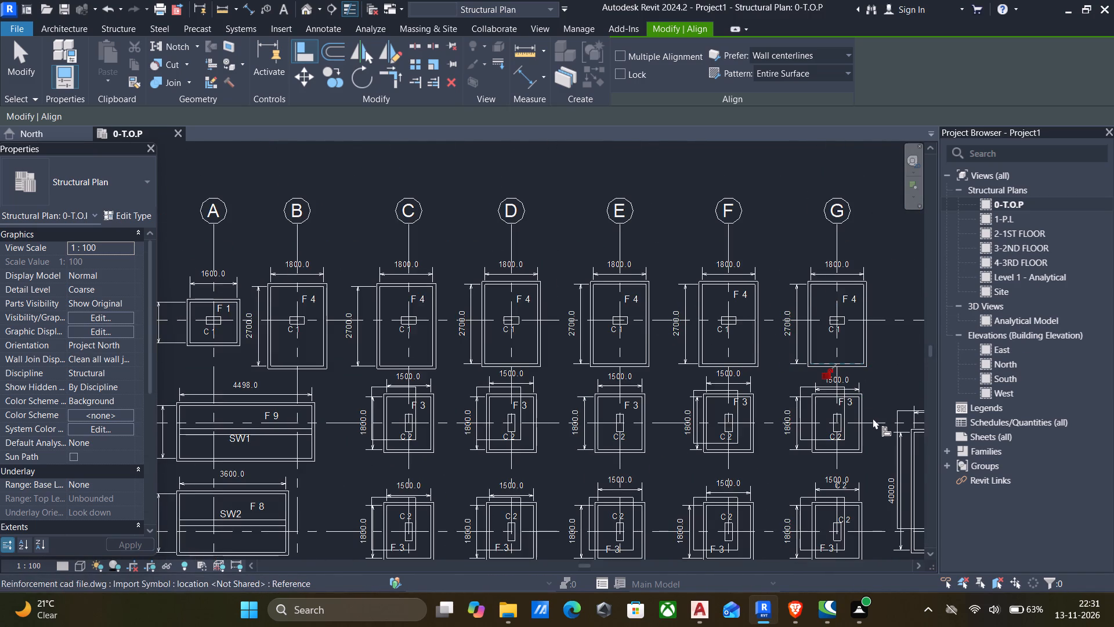
scroll(717, 392, "down", 3)
middle_click_drag(717, 392, 830, 367)
scroll(668, 405, "up", 4)
scroll(620, 402, "up", 6)
left_click(628, 356)
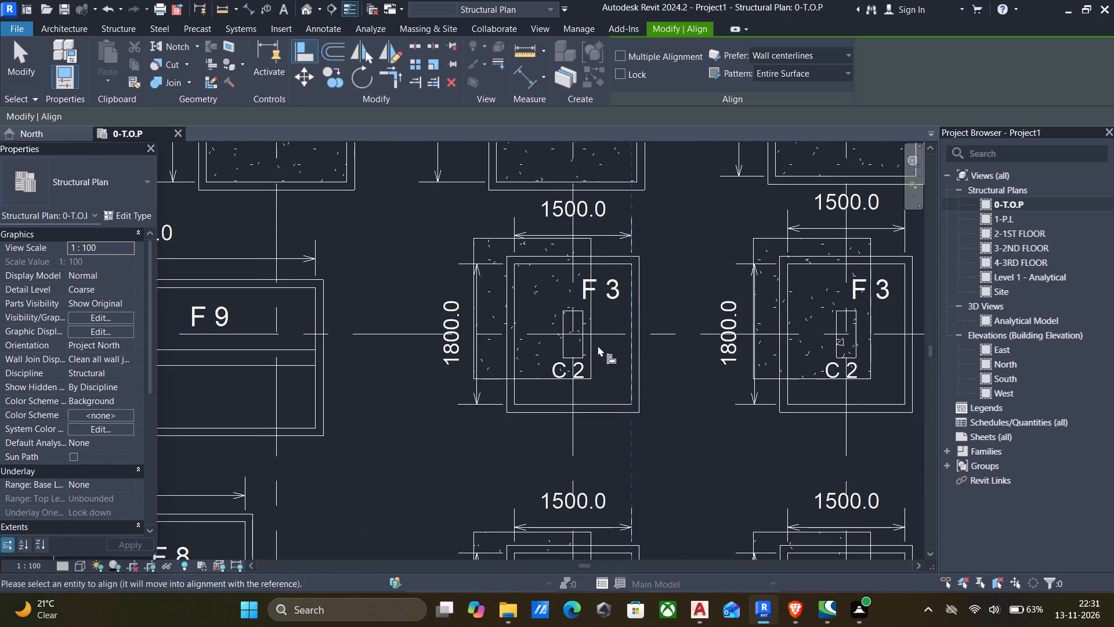
left_click(594, 345)
left_click(604, 399)
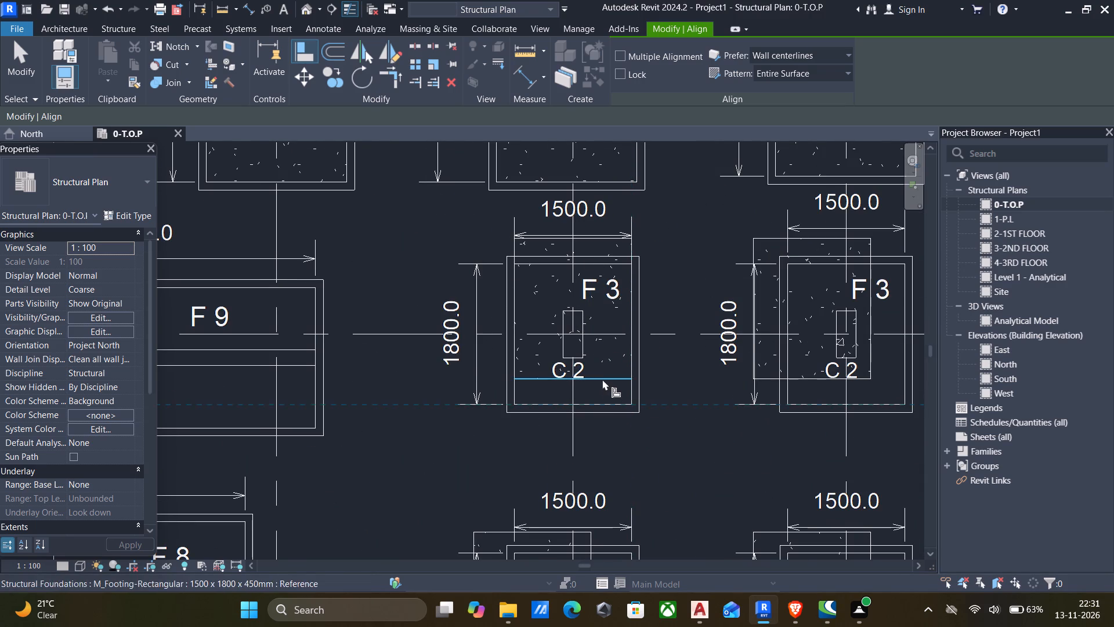
left_click(602, 379)
Align the footing at grid D-2 to the right and bottom edges of its inner F 3 outline.
scroll(849, 345, "down", 4)
middle_click_drag(850, 345, 743, 331)
scroll(754, 338, "up", 4)
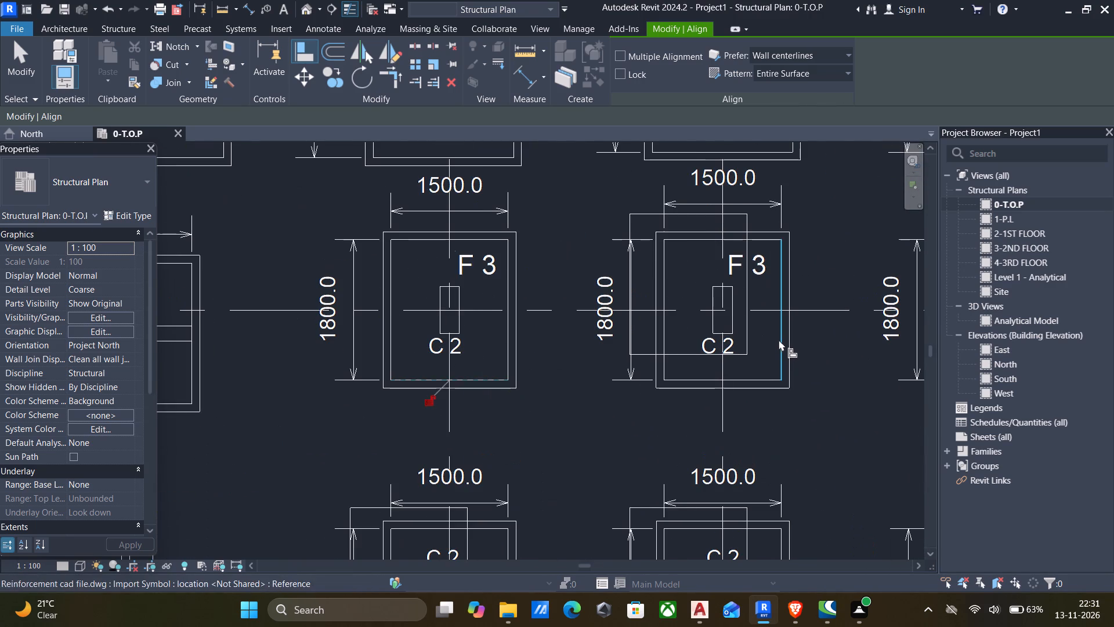
left_click(779, 340)
left_click(746, 329)
left_click(761, 380)
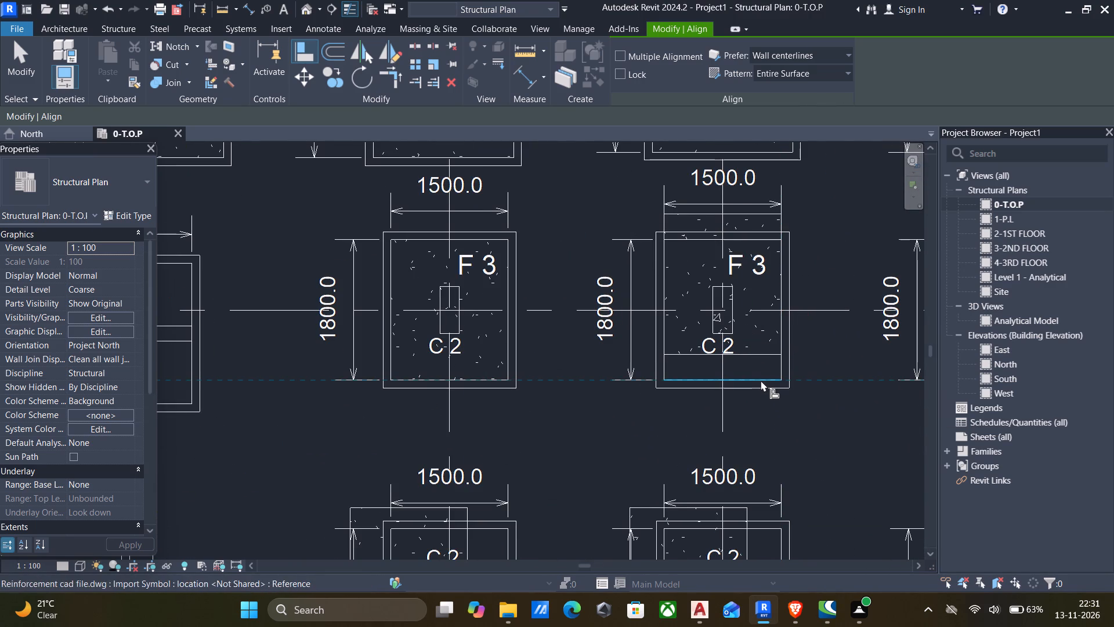
left_click(751, 357)
Create a similar 1500 x 1800 x 450mm footing from the one at D-2, placed roughly over the empty F 3 outline at grid E-2.
scroll(751, 363, "down", 5)
middle_click_drag(751, 366, 625, 350)
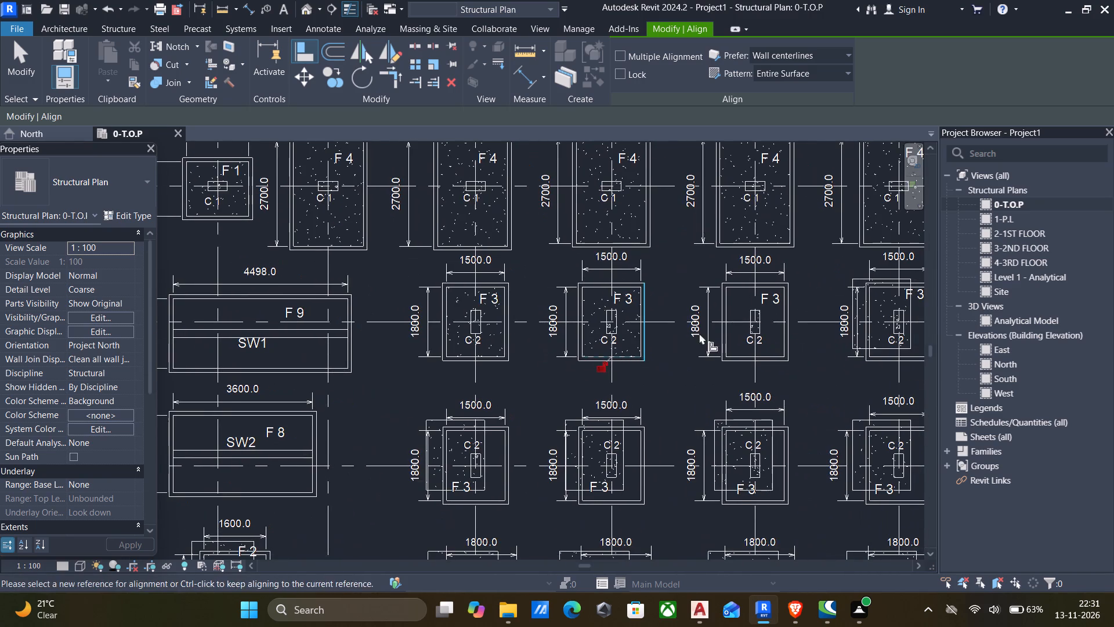
scroll(773, 320, "up", 3)
scroll(775, 327, "down", 3)
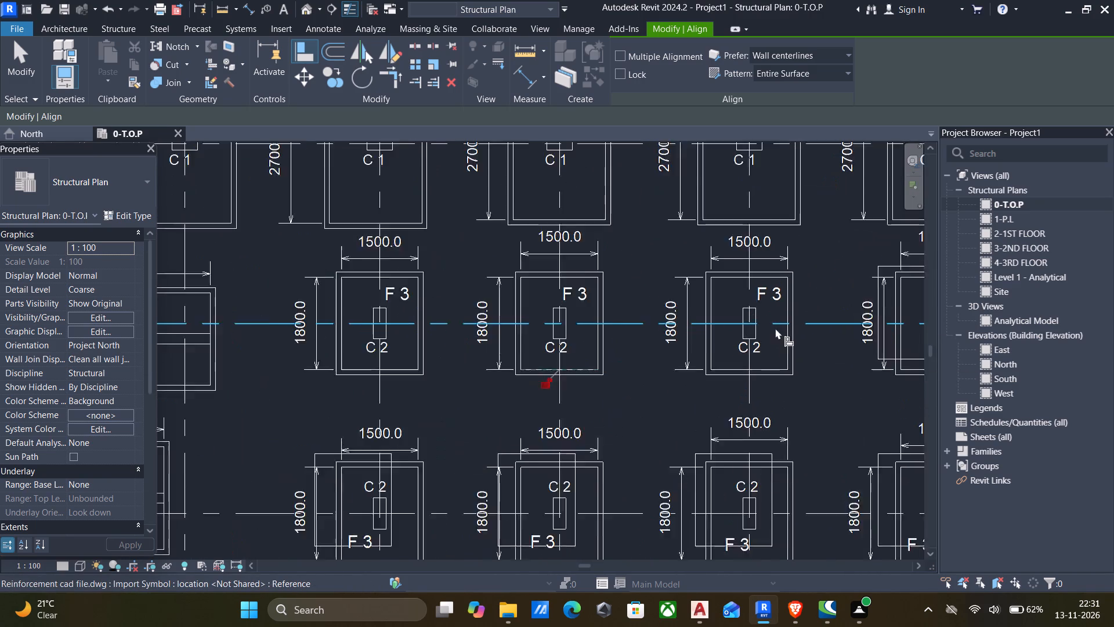
middle_click_drag(775, 328, 711, 337)
scroll(659, 349, "up", 2)
key("Escape")
key("Escape")
left_click(551, 348)
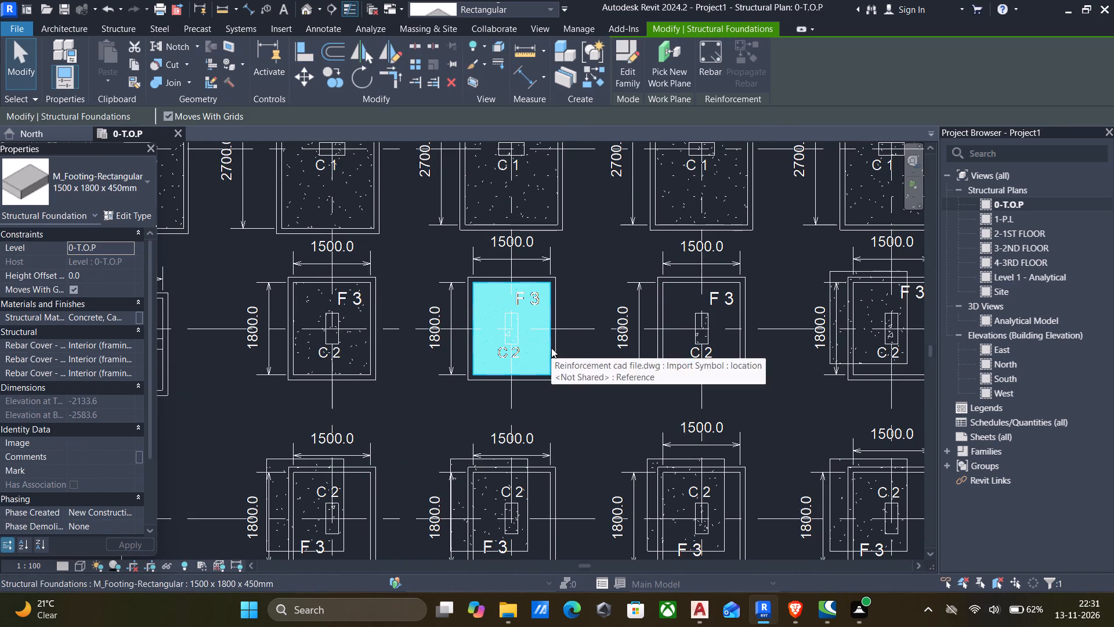
type("CS")
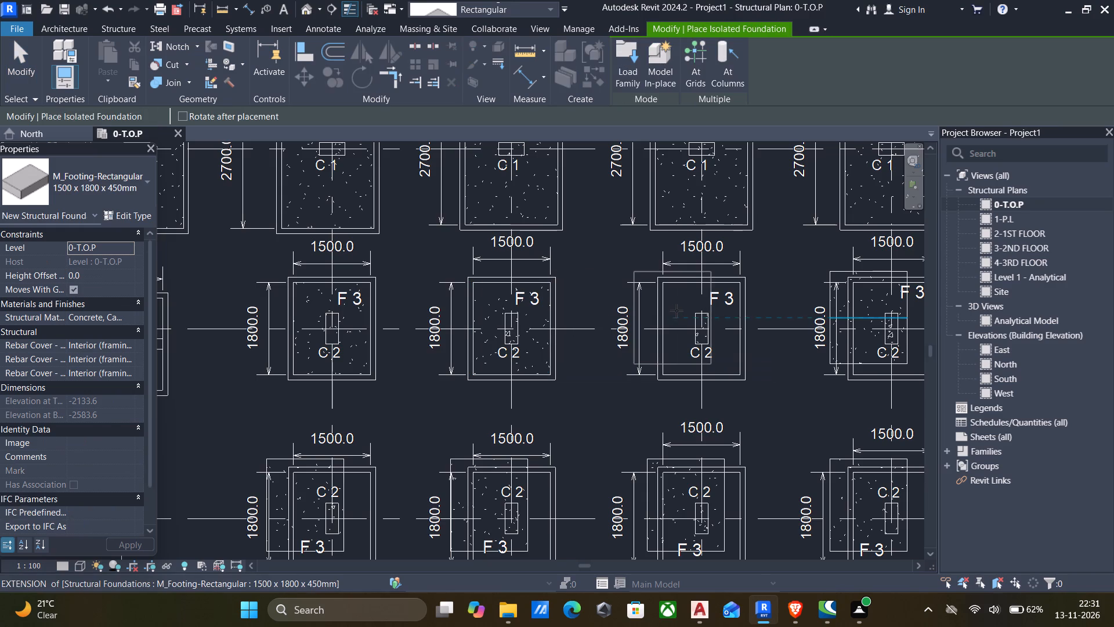
left_click(684, 315)
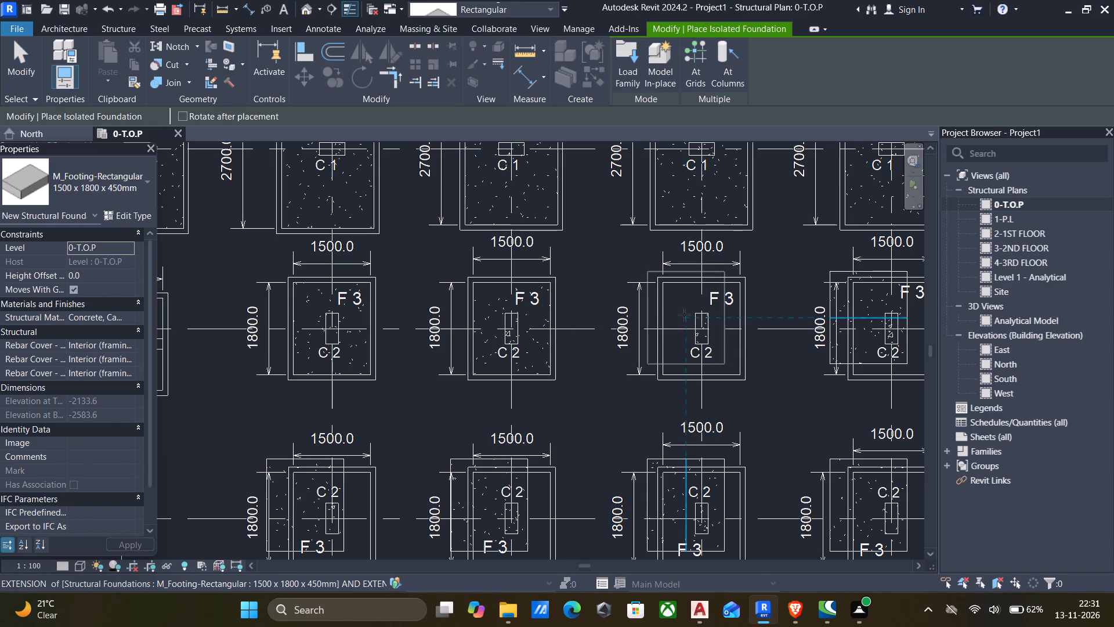
Align the new 1500 x 1800 x 450mm footing at grid E-2 to the right and bottom edges of its inner F 3 outline.
key("Escape")
key("Escape")
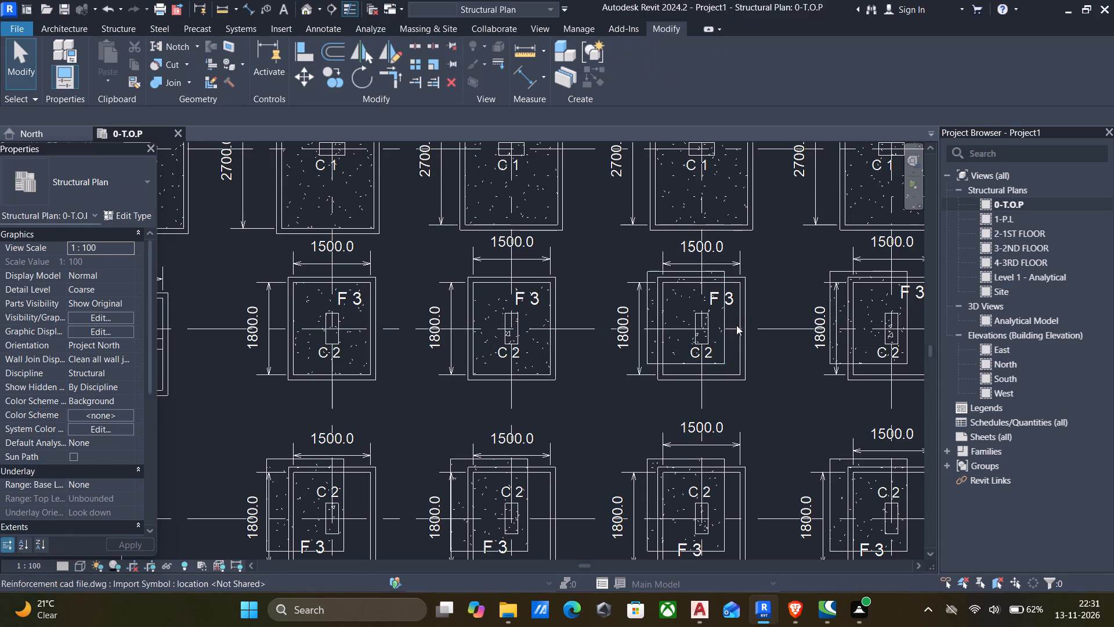
key("a")
key("l")
scroll(739, 319, "up", 4)
left_click(739, 319)
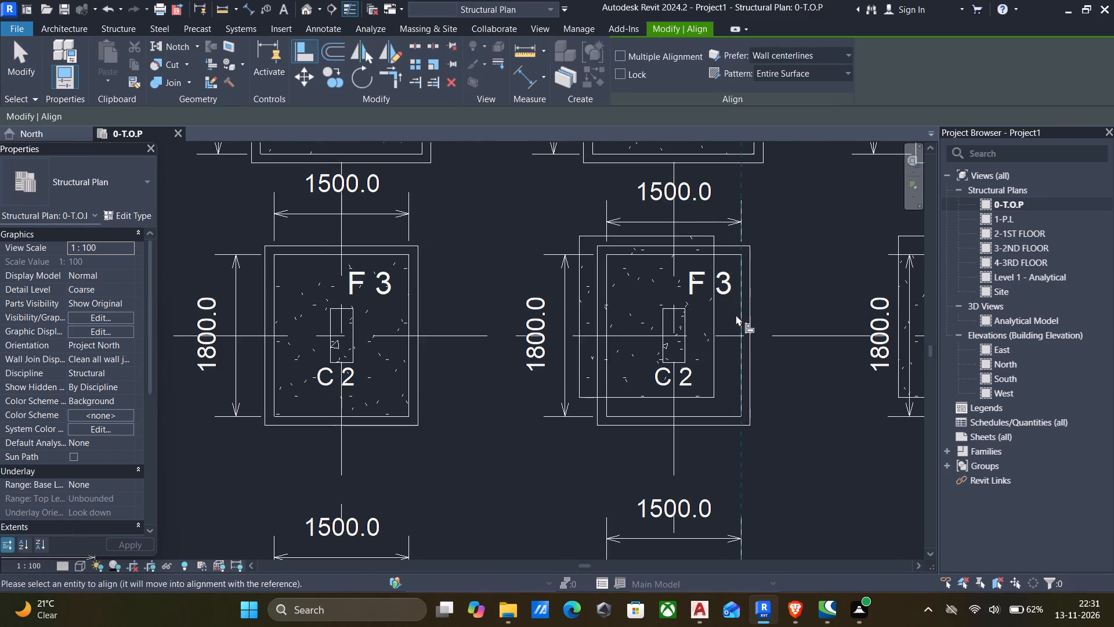
left_click(719, 311)
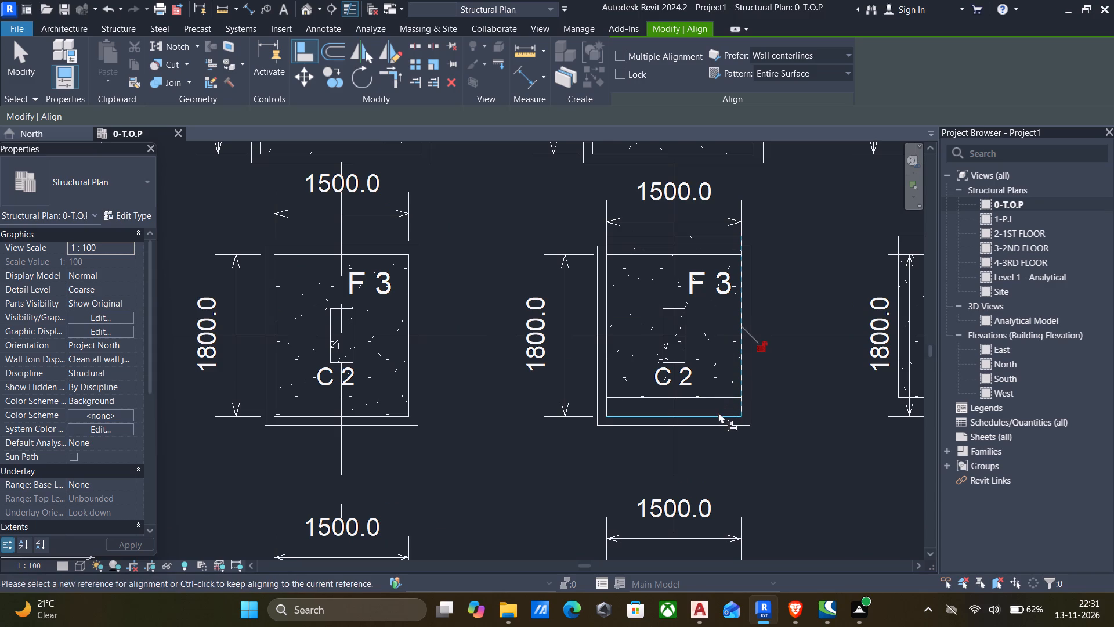
left_click(718, 413)
left_click(717, 396)
Align the 1500 x 1800 x 450mm footing at grid F-2 to the right and bottom edges of its inner F 3 outline.
scroll(717, 396, "down", 5)
middle_click_drag(717, 396, 631, 347)
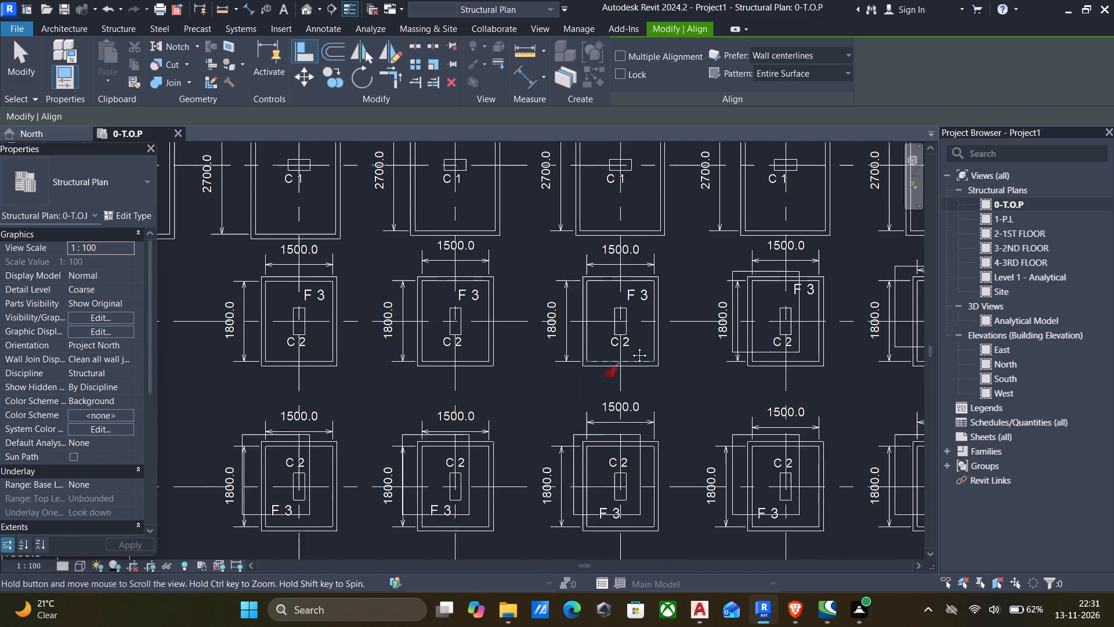
middle_click_drag(631, 347, 612, 342)
scroll(763, 320, "up", 5)
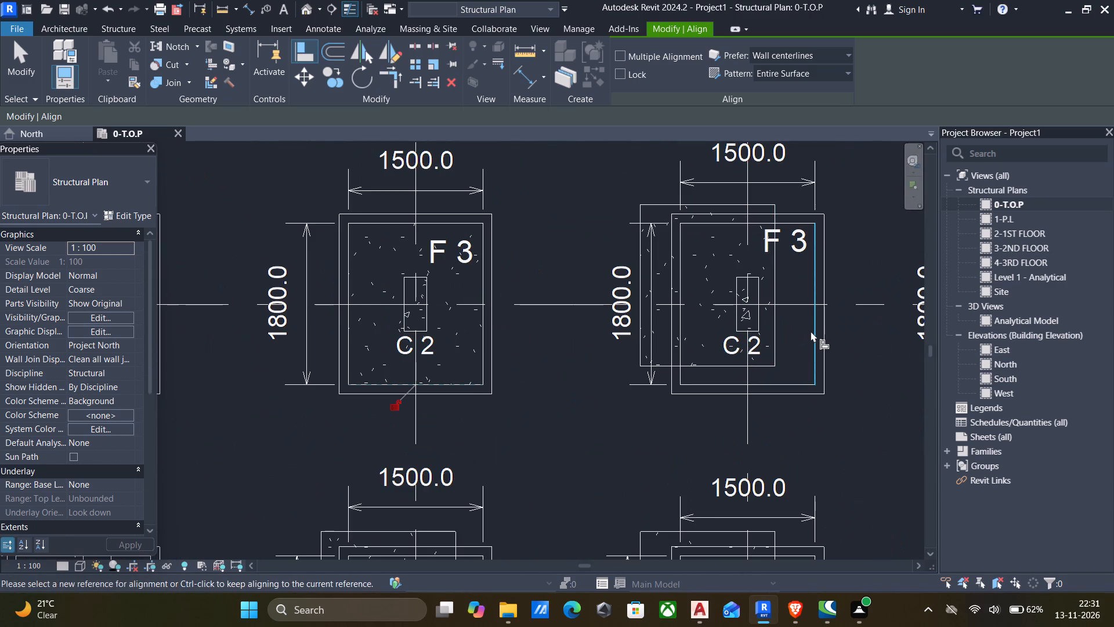
left_click(811, 331)
left_click(775, 322)
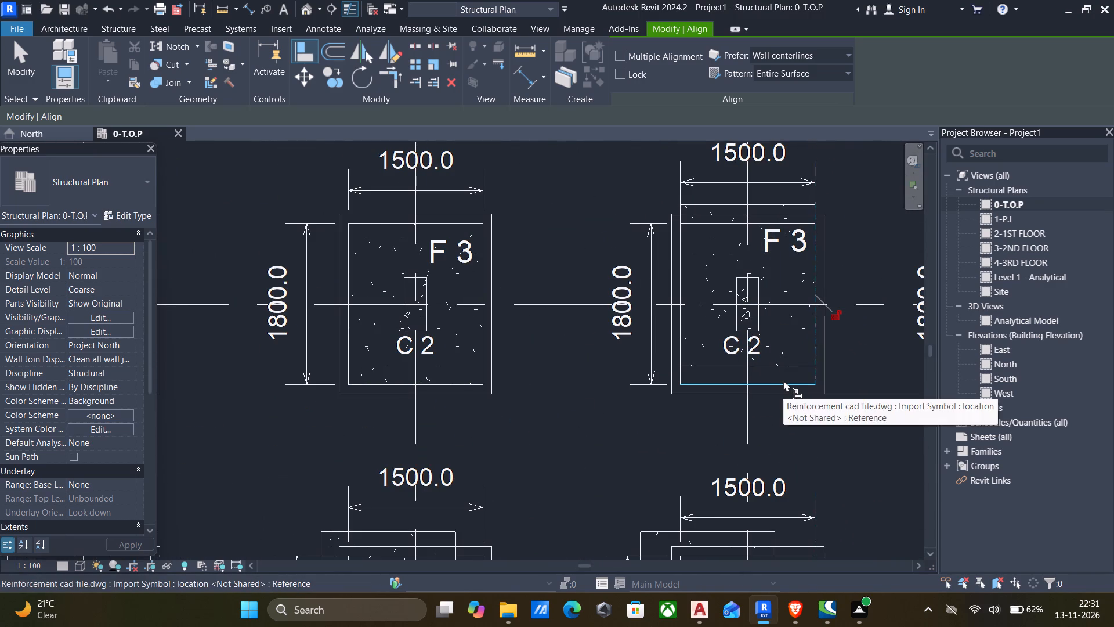
left_click(783, 383)
left_click(777, 365)
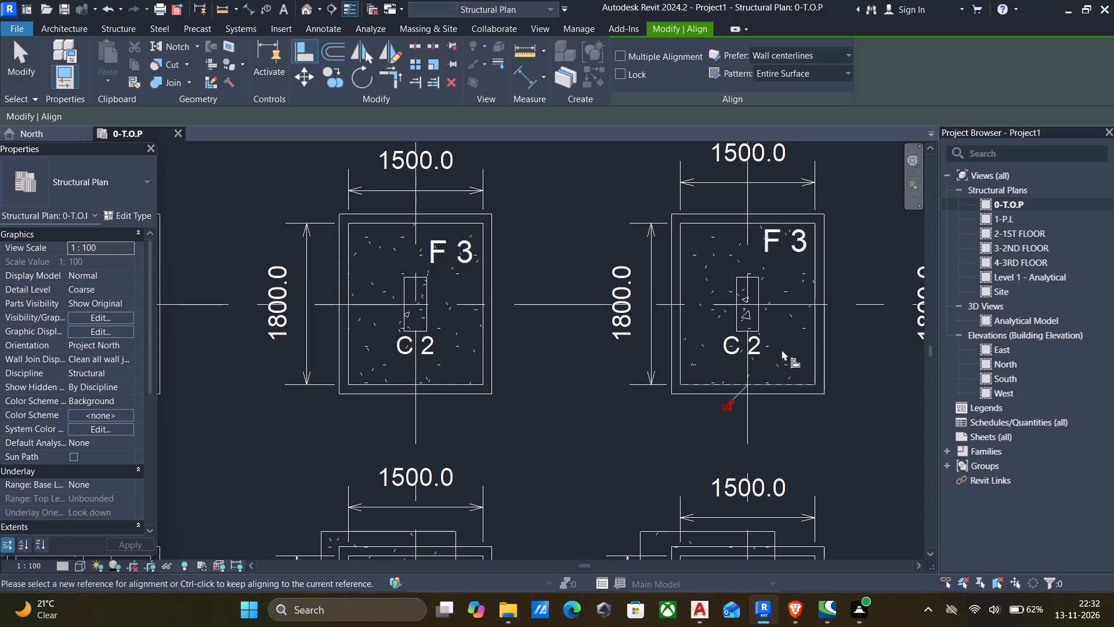
Align the footing at grid H-1 to the right and bottom edges of its inner F 5 outline.
scroll(736, 266, "down", 1)
scroll(680, 318, "down", 6)
middle_click_drag(662, 338, 602, 381)
middle_click_drag(747, 336, 685, 348)
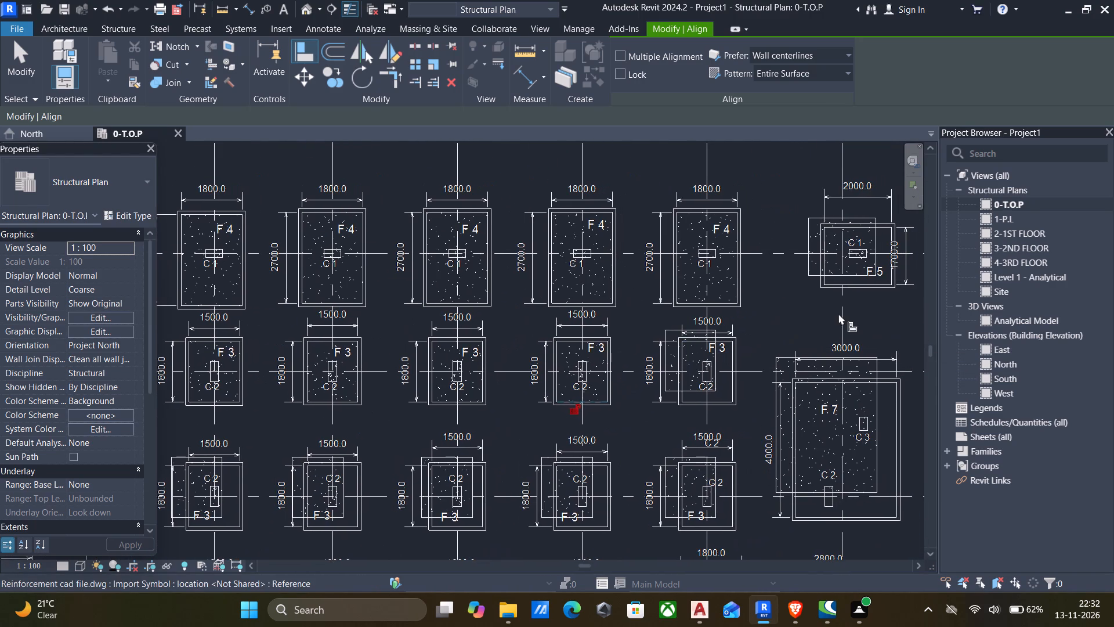
middle_click_drag(818, 314, 712, 336)
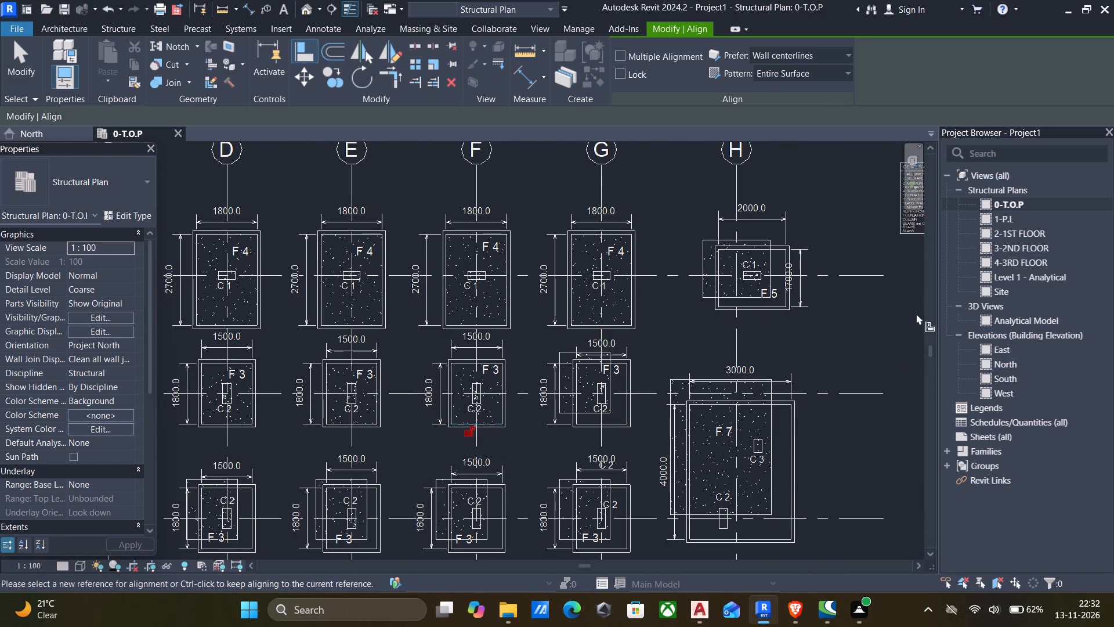
scroll(823, 281, "up", 4)
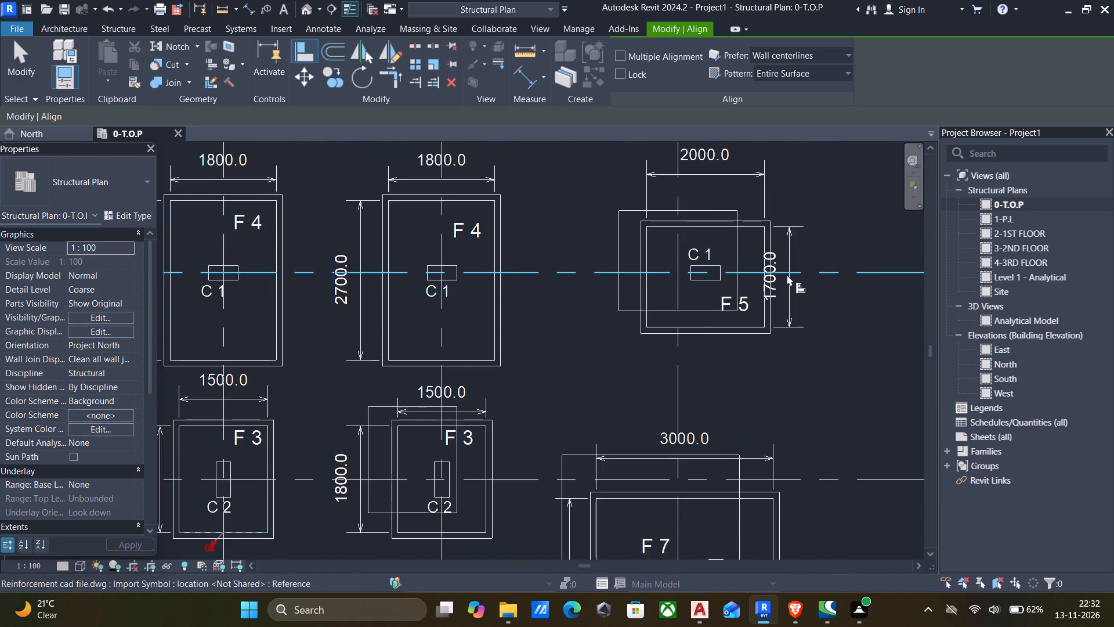
scroll(779, 269, "up", 5)
left_click(748, 225)
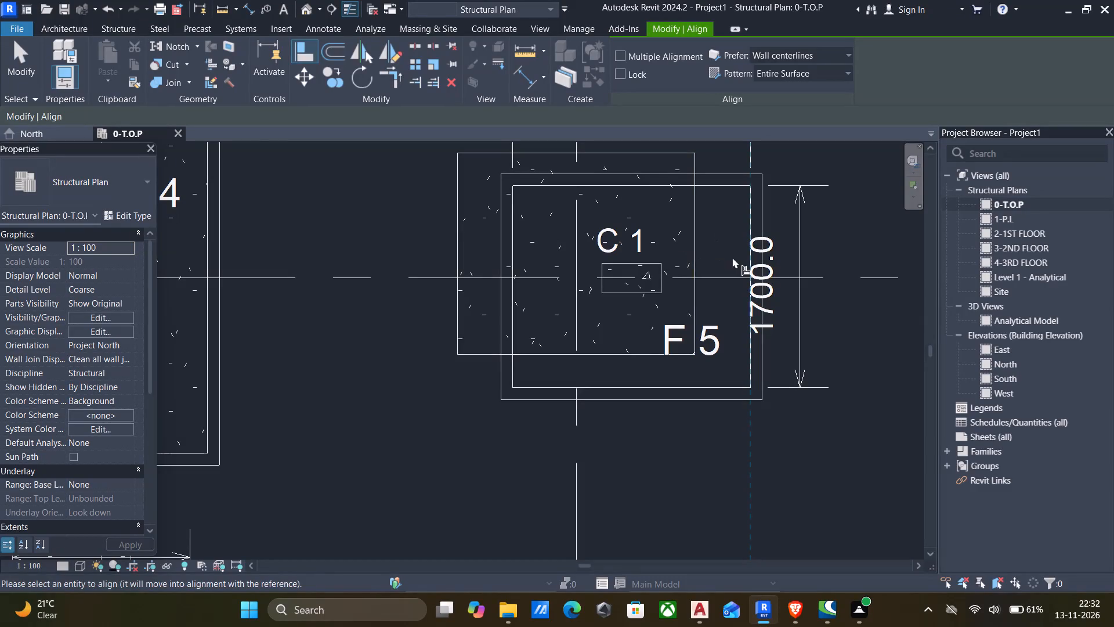
left_click(689, 265)
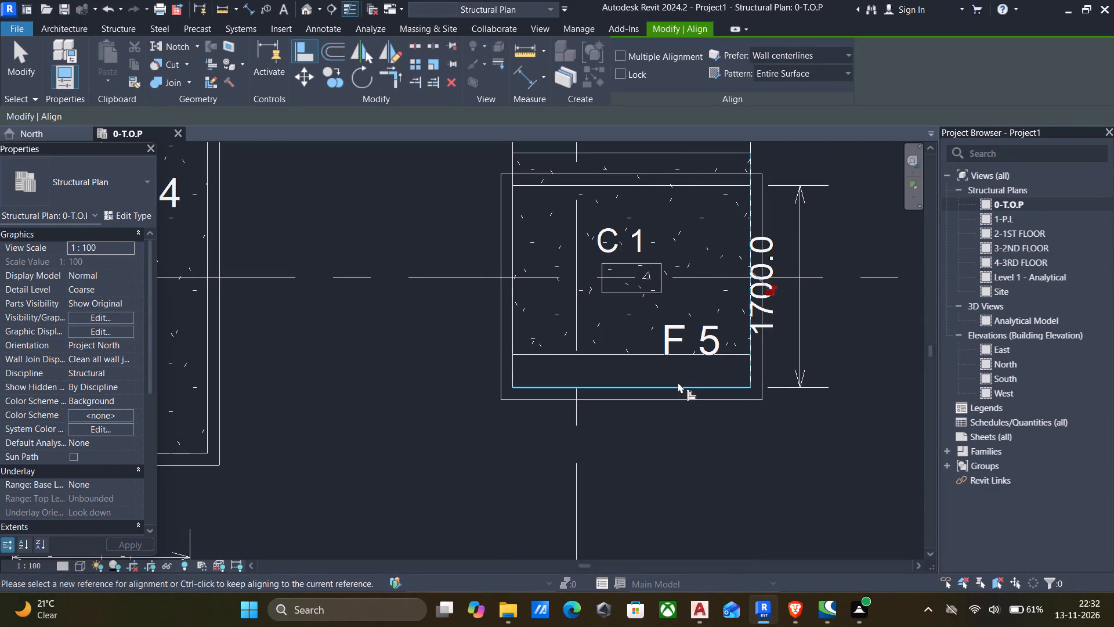
left_click(678, 383)
left_click(665, 358)
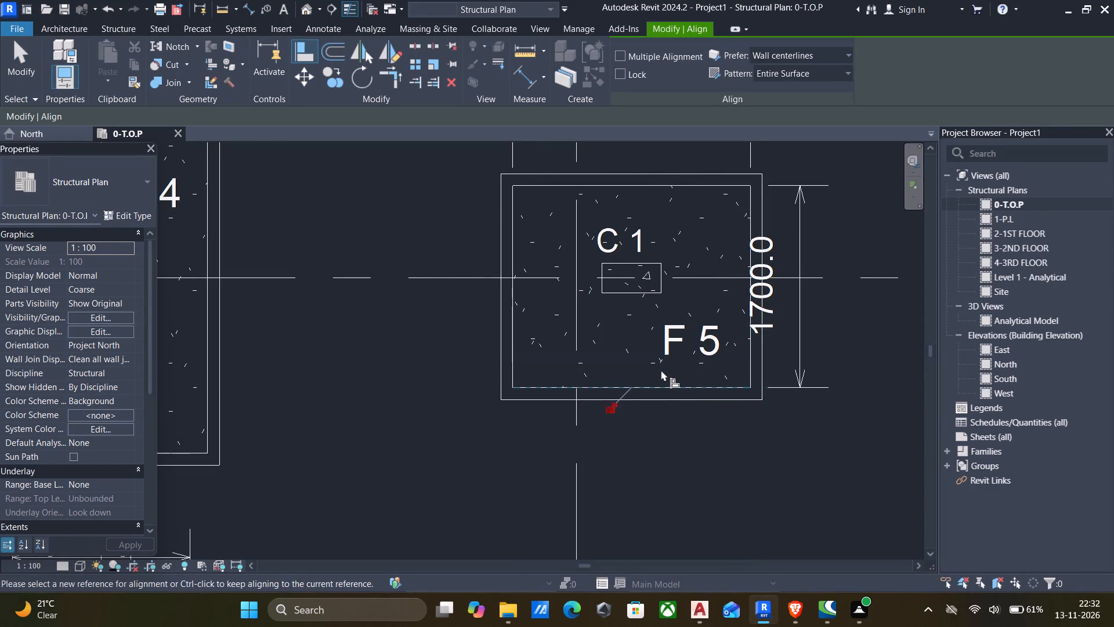
Look over the footing rows between grids H and A to check which footings still need aligning.
scroll(661, 372, "down", 5)
middle_click_drag(663, 385, 663, 376)
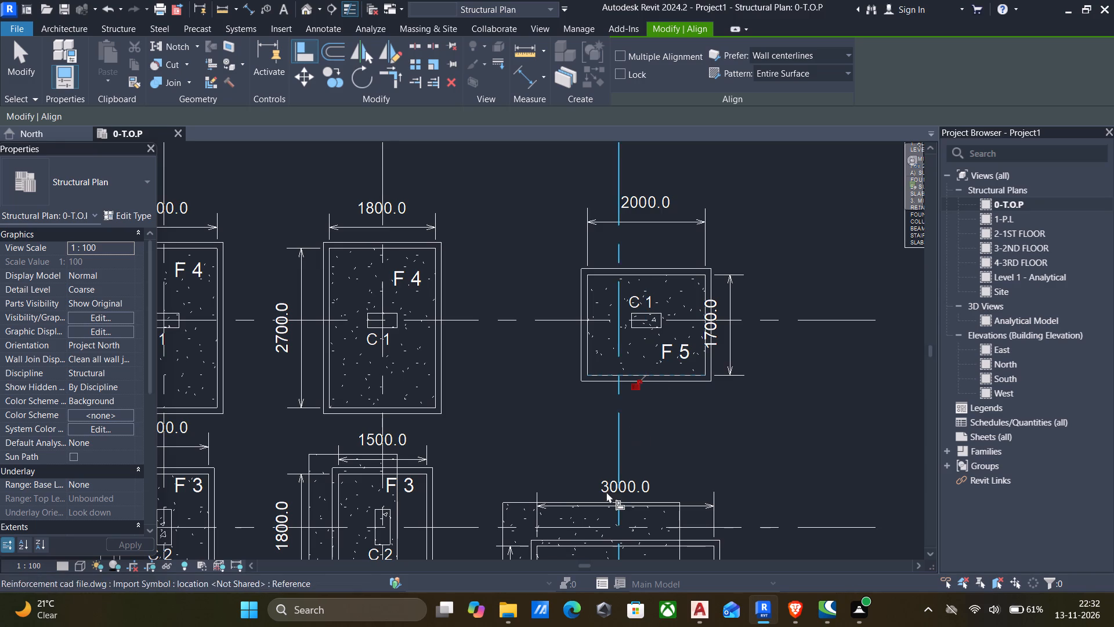
scroll(610, 488, "down", 3)
scroll(638, 419, "up", 1)
middle_click_drag(638, 419, 641, 383)
scroll(642, 472, "down", 1)
middle_click_drag(643, 473, 639, 229)
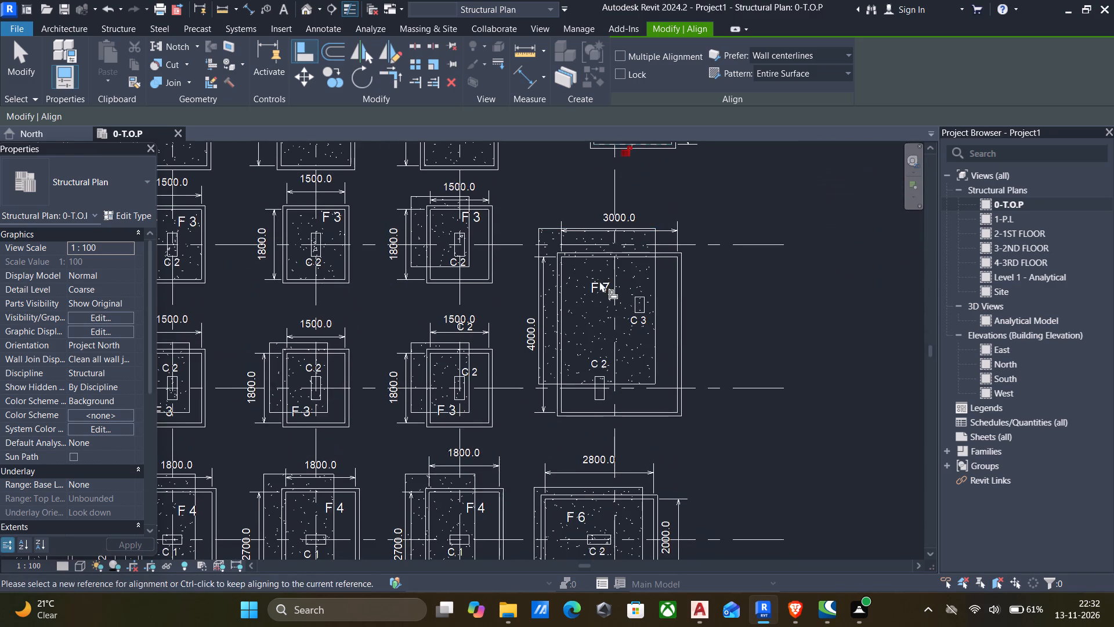
scroll(490, 241, "down", 2)
middle_click_drag(490, 243, 538, 260)
scroll(495, 285, "down", 1)
middle_click_drag(495, 287, 863, 377)
scroll(492, 379, "up", 4)
scroll(682, 374, "down", 3)
middle_click_drag(694, 377, 688, 372)
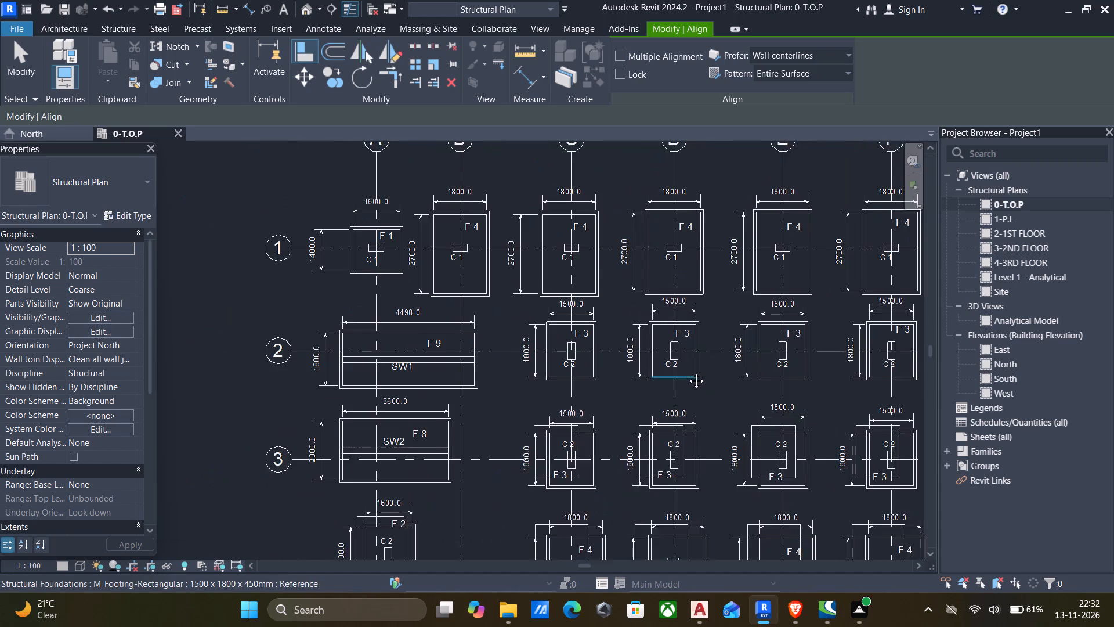
Align the 1500 x 1800 x 450mm footing at grid G-2 to the right and bottom edges of its inner F 3 outline.
middle_click_drag(688, 372, 337, 349)
scroll(690, 312, "up", 4)
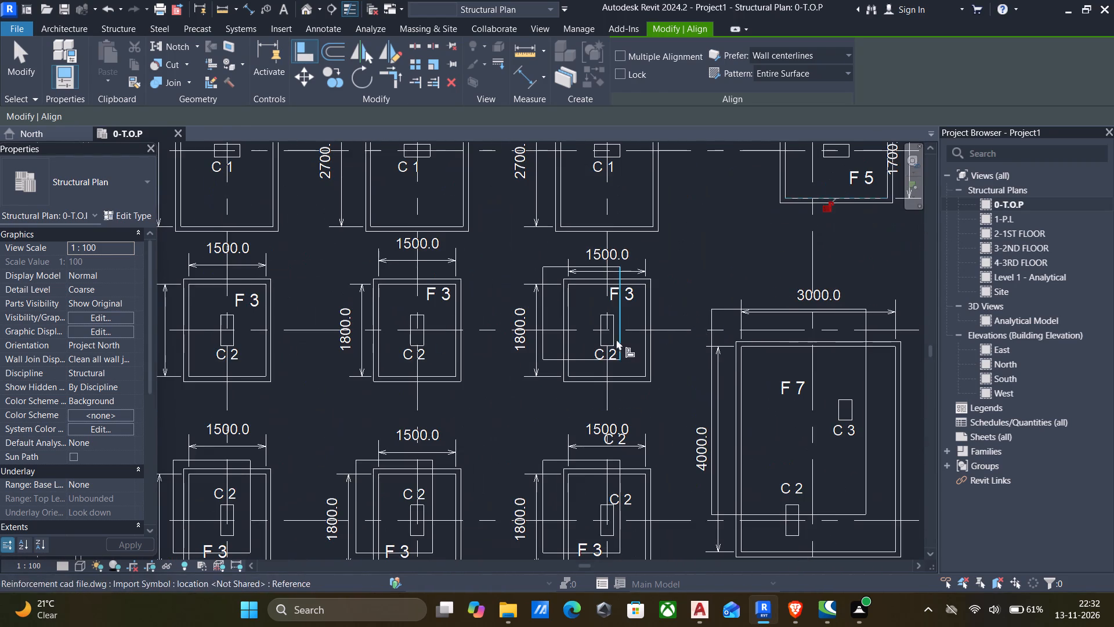
scroll(636, 320, "up", 1)
left_click(645, 316)
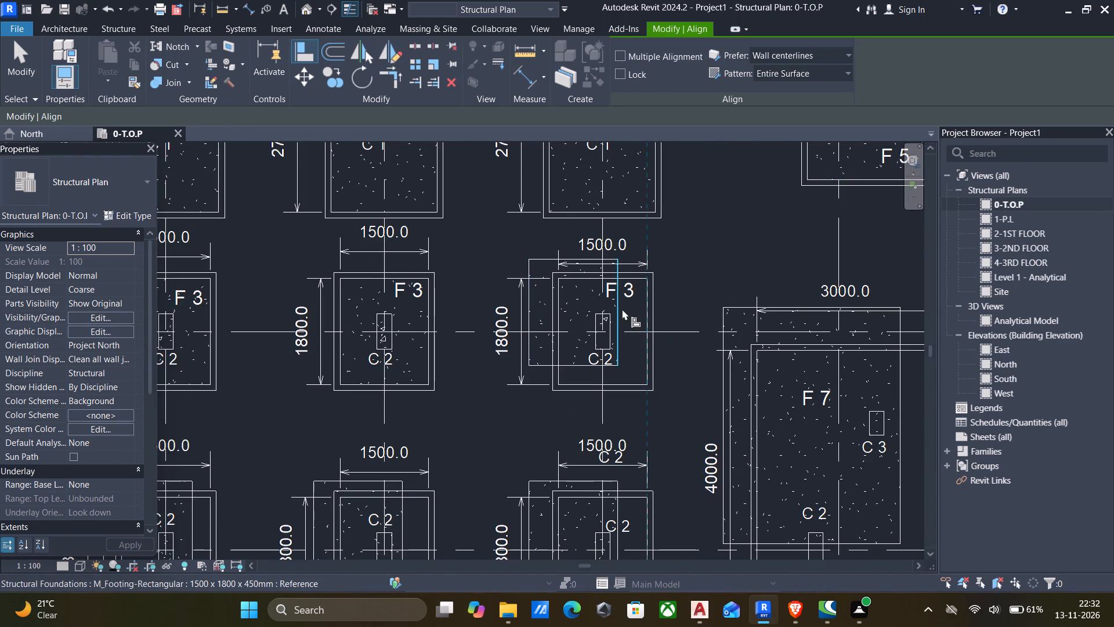
left_click(616, 308)
scroll(623, 391, "up", 4)
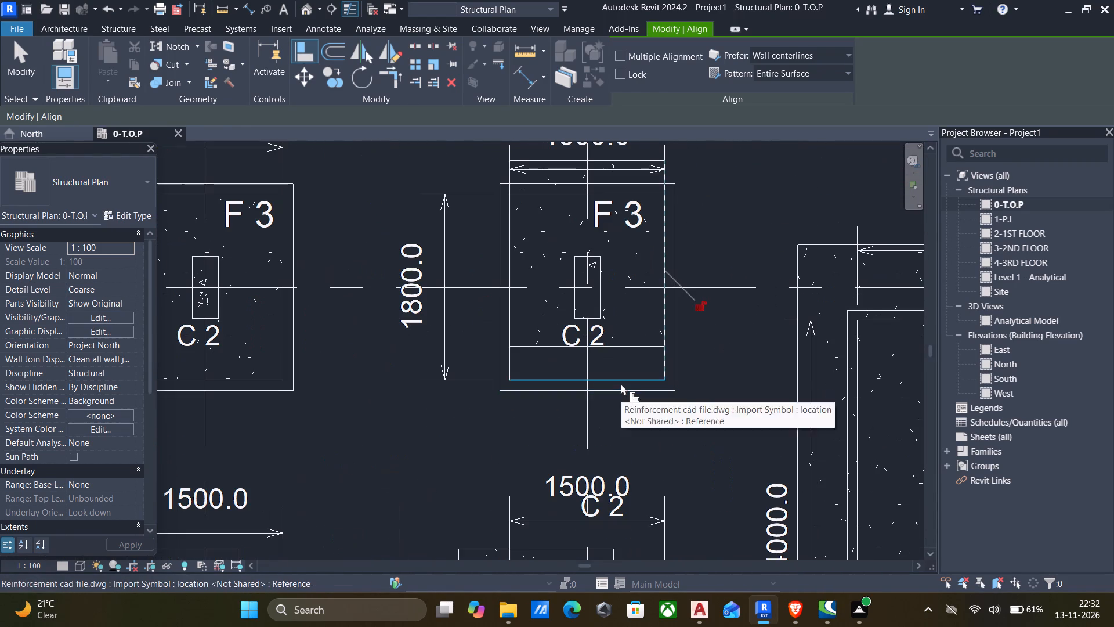
left_click(621, 384)
left_click(623, 351)
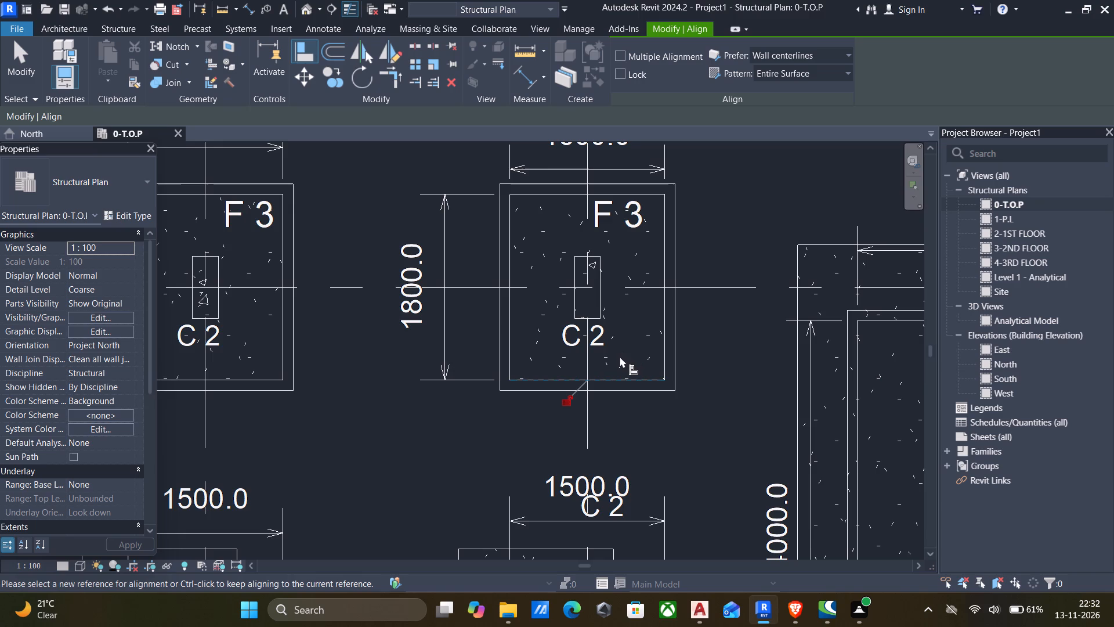
Align the 3000 x 4000 x 450mm footing on grid H to the right and bottom edges of its inner F 7 outline.
scroll(630, 383, "down", 5)
middle_click_drag(630, 384, 601, 392)
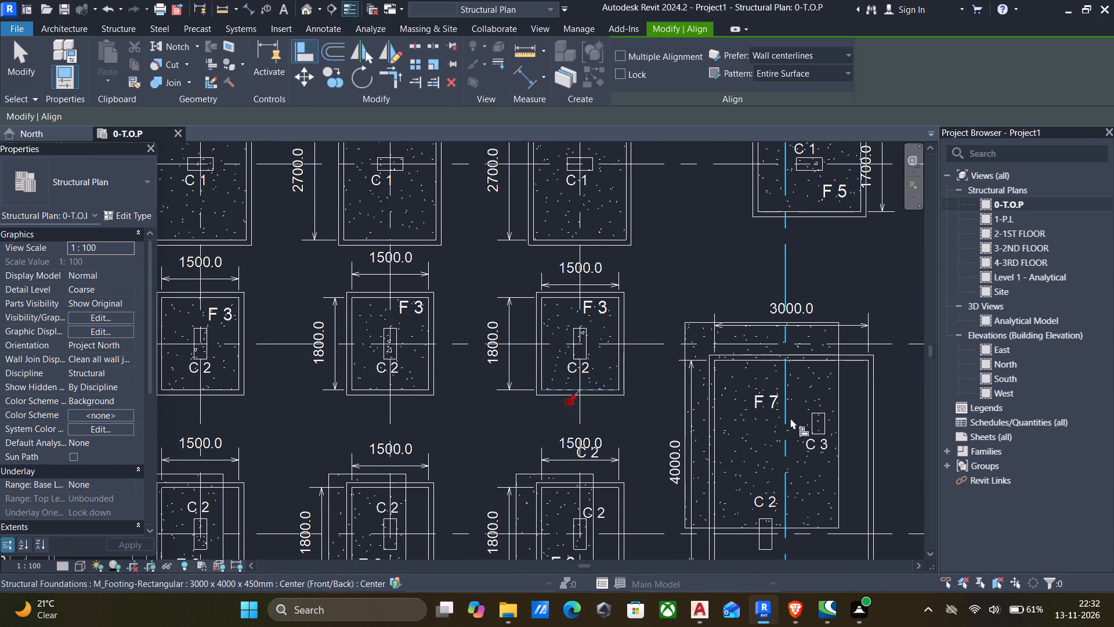
left_click(866, 434)
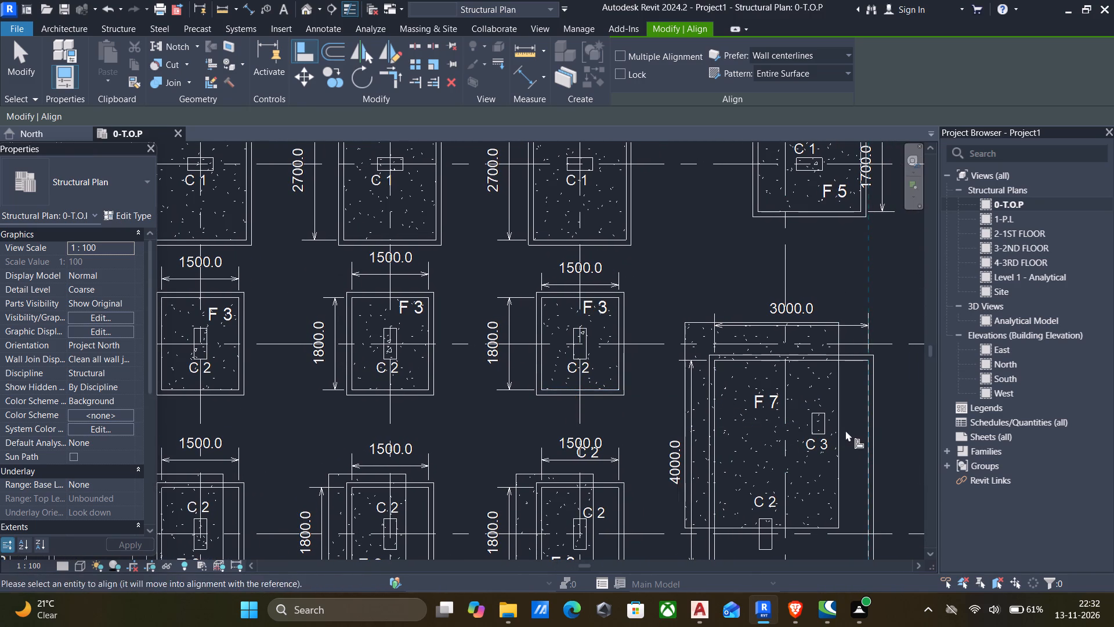
left_click(840, 431)
scroll(823, 458, "down", 2)
middle_click_drag(820, 460, 798, 294)
scroll(804, 367, "up", 5)
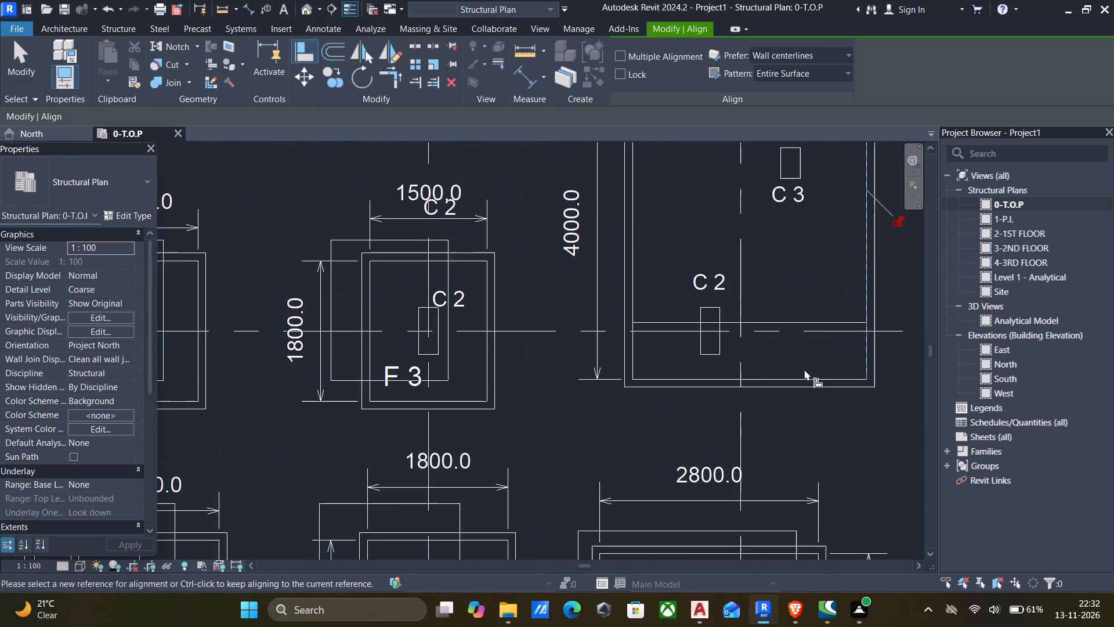
left_click(803, 377)
left_click(785, 320)
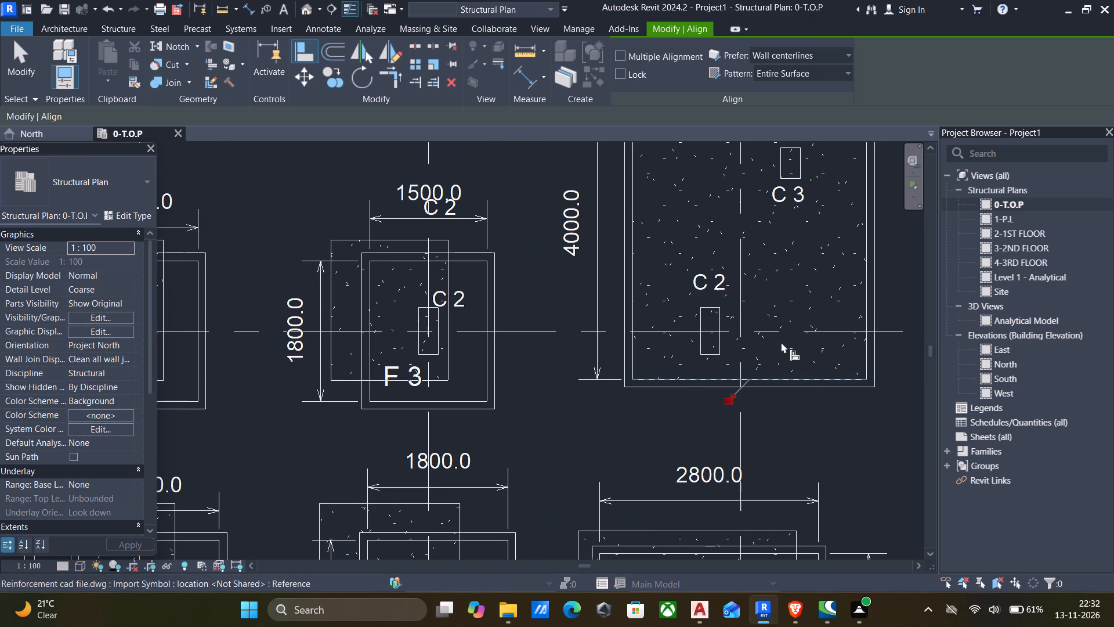
Align the 2800 x 2000 x 450mm footing at grid H-4 to the right and bottom edges of its inner F 6 outline.
scroll(781, 342, "down", 8)
middle_click_drag(747, 372, 759, 320)
scroll(774, 377, "up", 4)
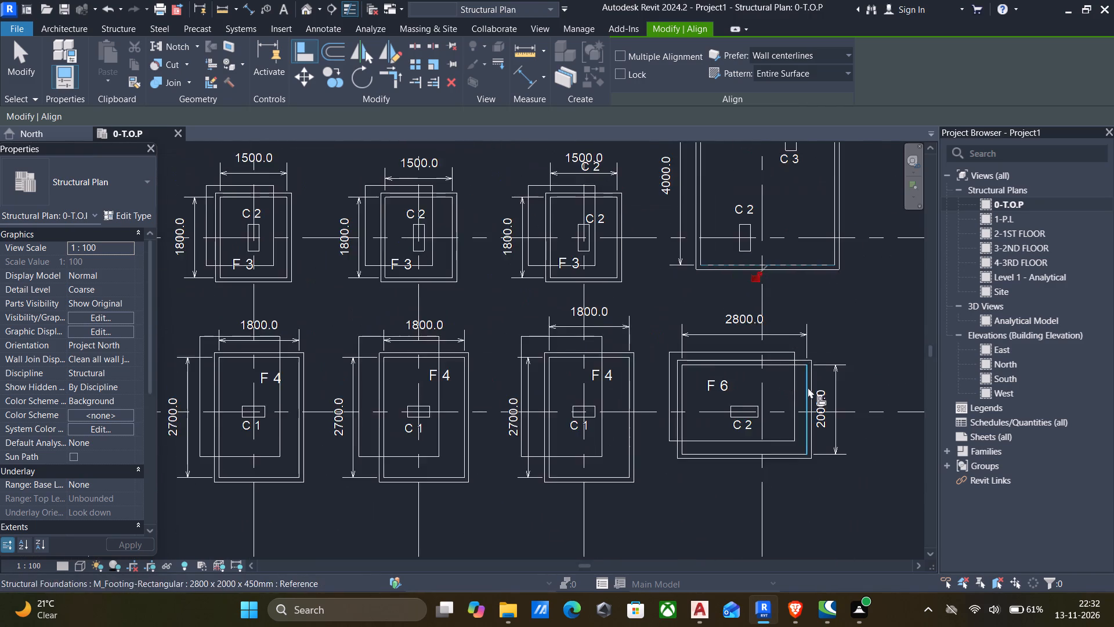
scroll(808, 398, "up", 5)
left_click(806, 397)
left_click(782, 397)
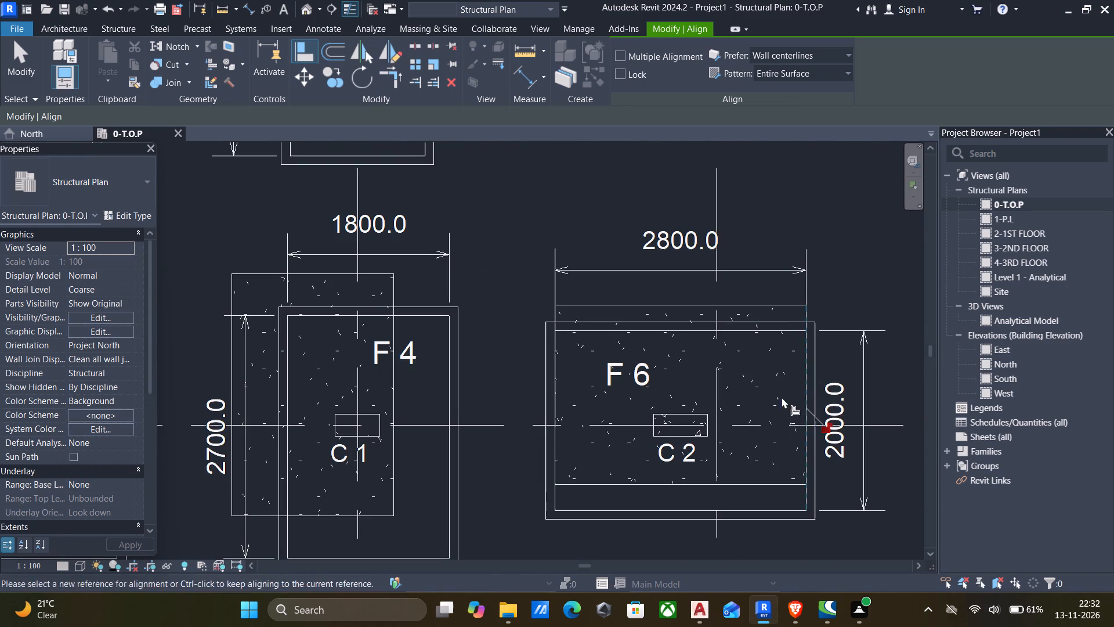
left_click(768, 507)
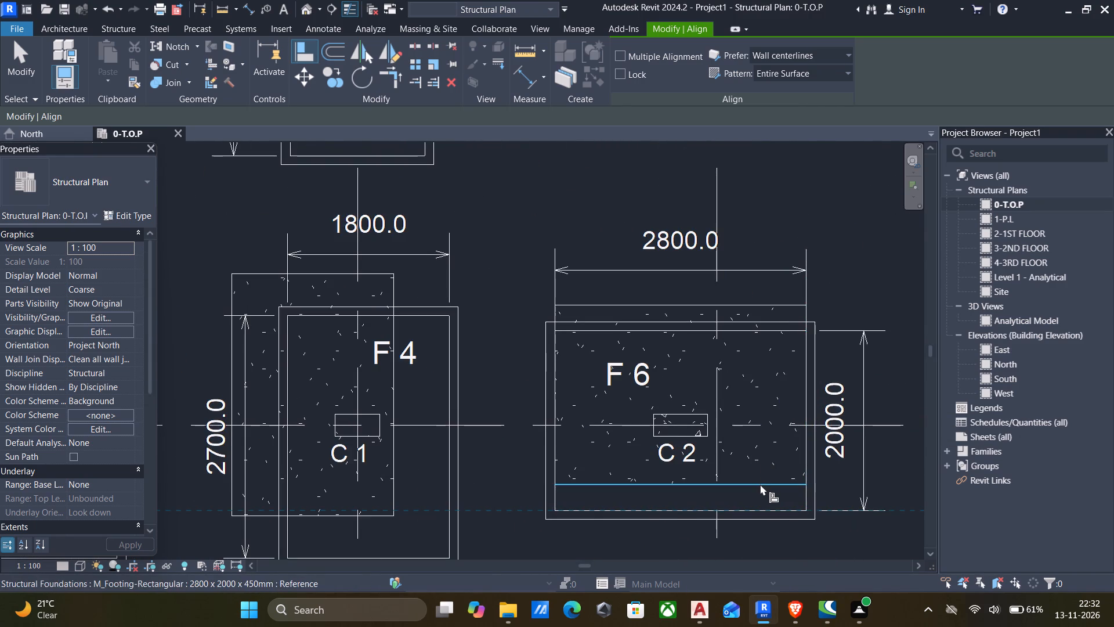
left_click(760, 484)
Align the footing at grid G-4 to the right and bottom edges of its inner F 4 outline.
scroll(733, 480, "down", 3)
scroll(562, 458, "up", 2)
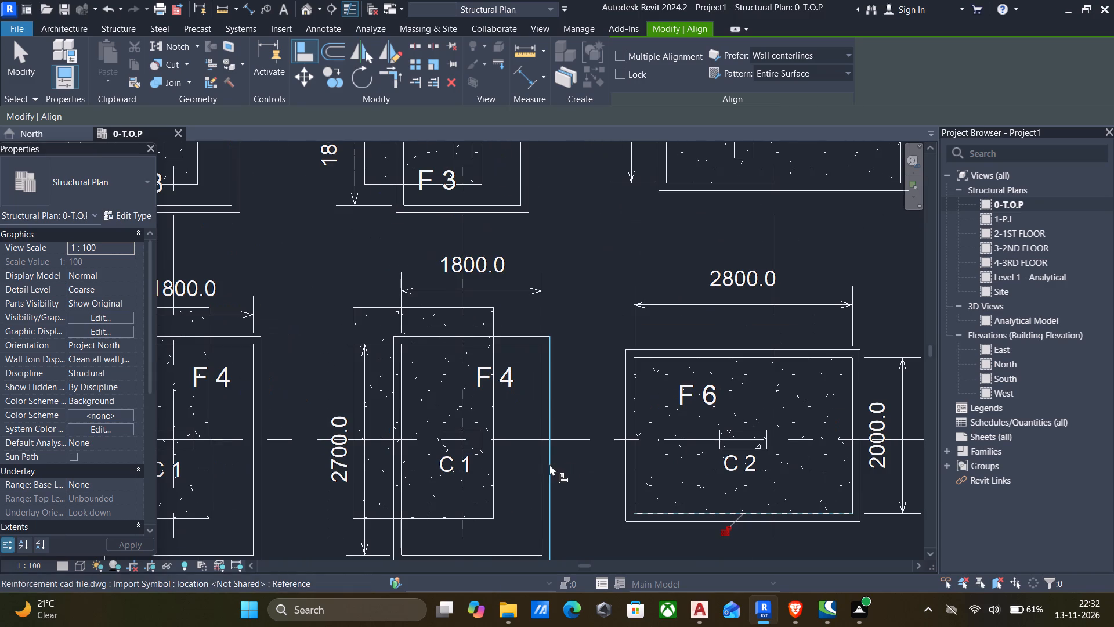
left_click(541, 471)
left_click(490, 479)
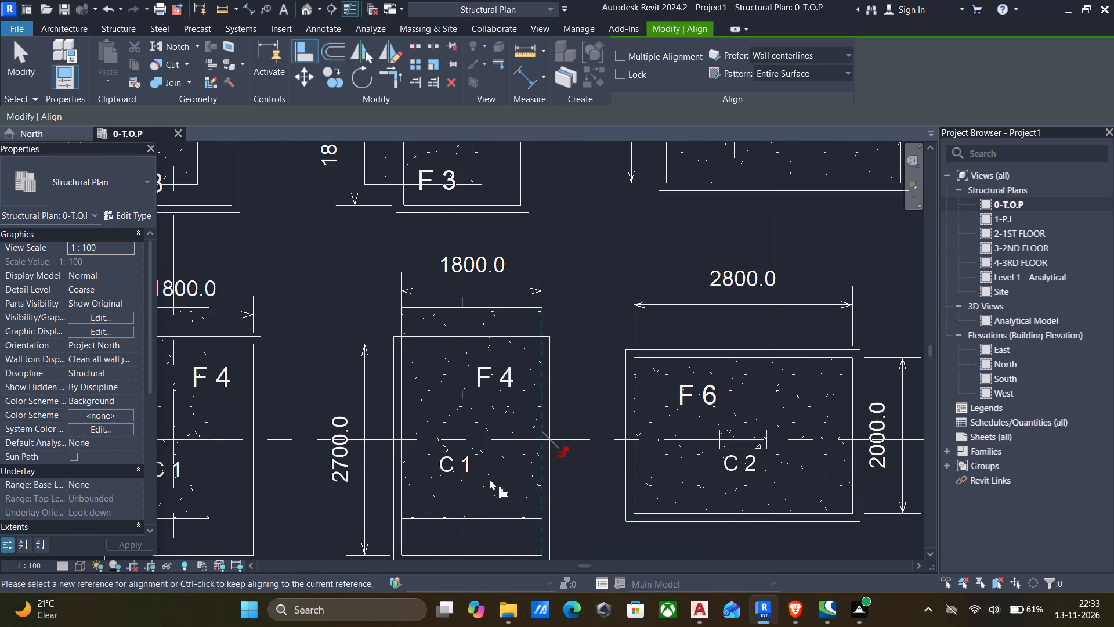
scroll(498, 474, "down", 3)
middle_click_drag(498, 473, 530, 346)
scroll(528, 368, "up", 4)
left_click(521, 406)
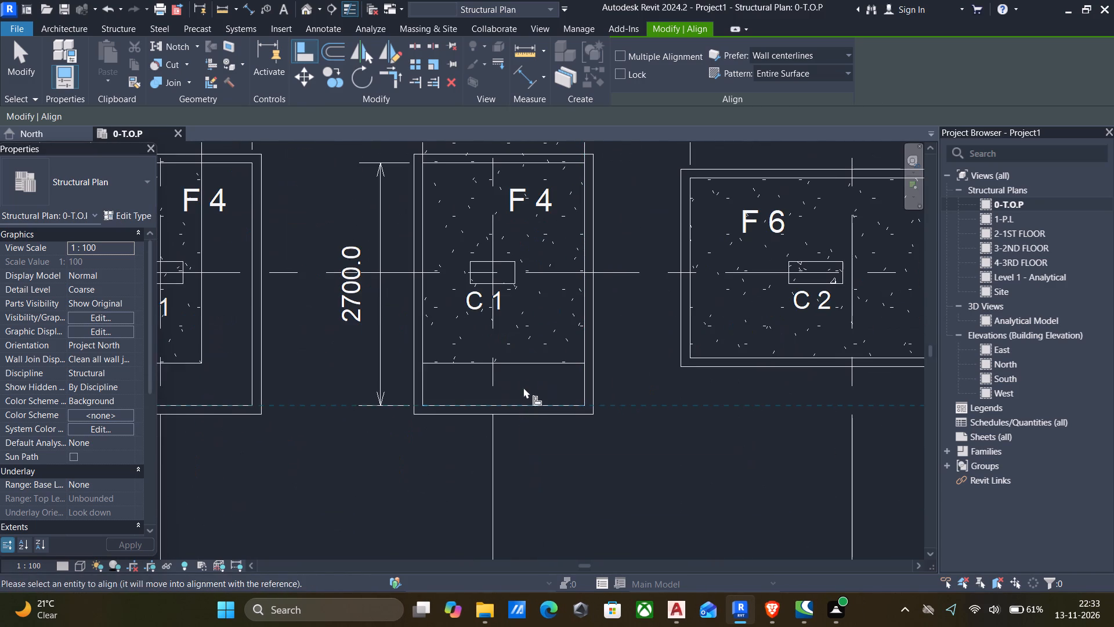
left_click(522, 364)
Align the footing at grid G-3 to the right and bottom edges of its inner F 3 outline.
scroll(522, 366, "down", 8)
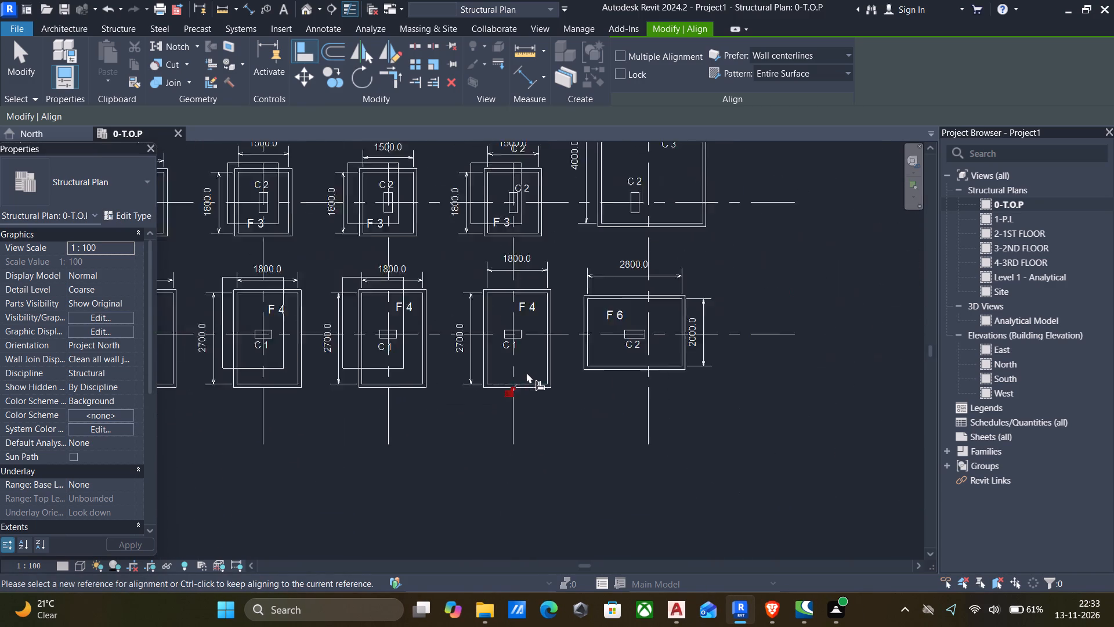
middle_click_drag(526, 373, 627, 520)
scroll(634, 384, "up", 4)
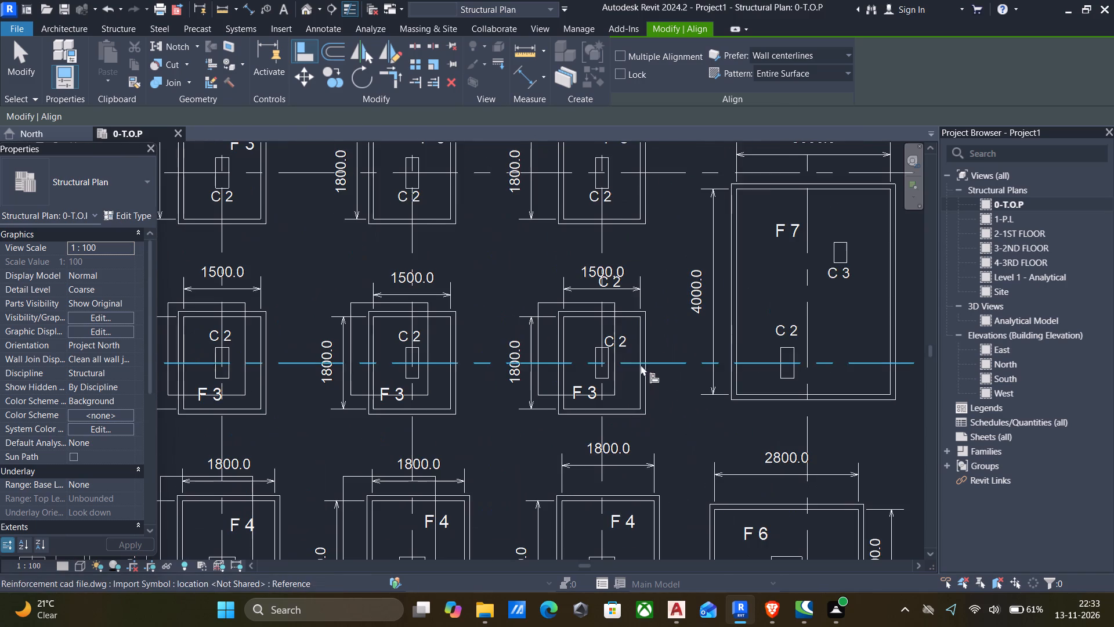
scroll(641, 339, "up", 4)
left_click(640, 338)
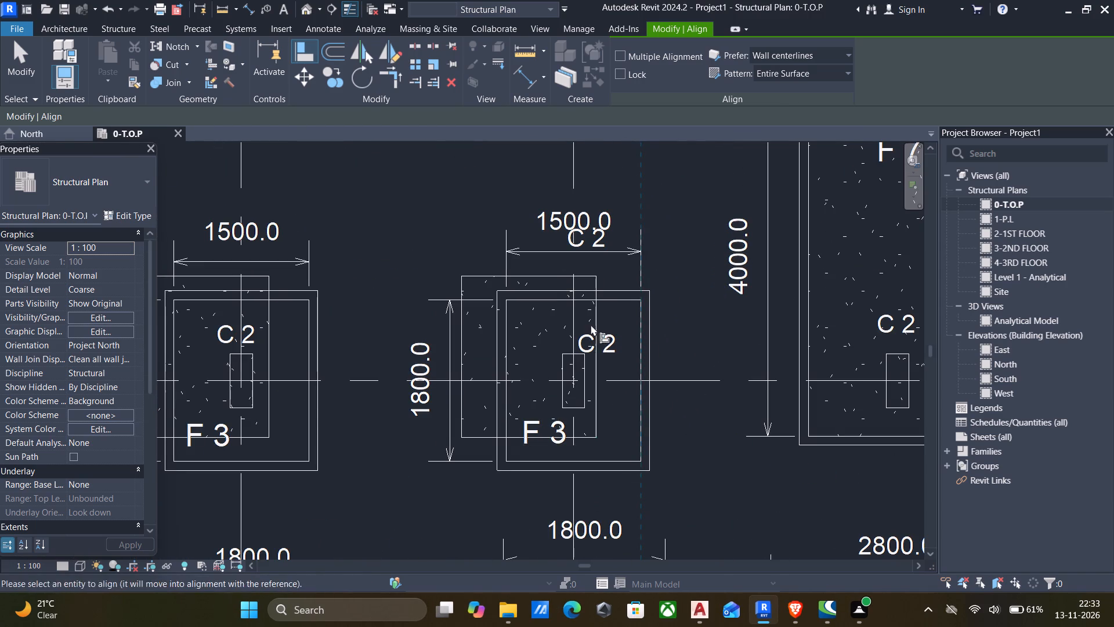
left_click(594, 322)
left_click(599, 459)
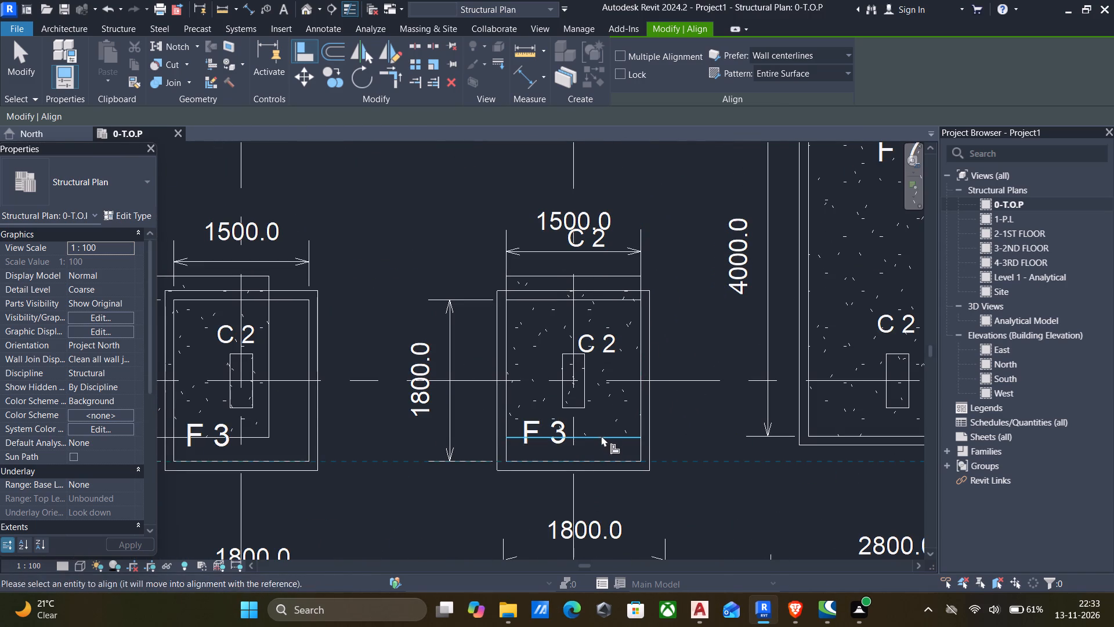
left_click(601, 437)
scroll(601, 437, "down", 9)
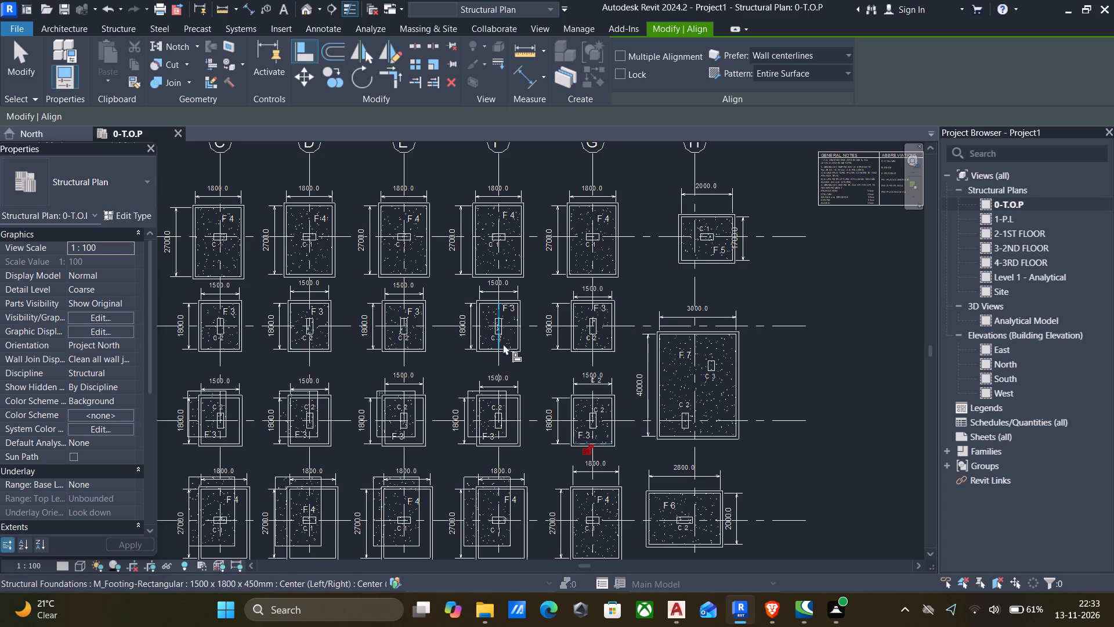
Align the 1500 x 1800 x 450mm footing at grid F-3 to the right and bottom edges of its inner F 3 outline.
scroll(512, 327, "up", 9)
scroll(512, 322, "down", 4)
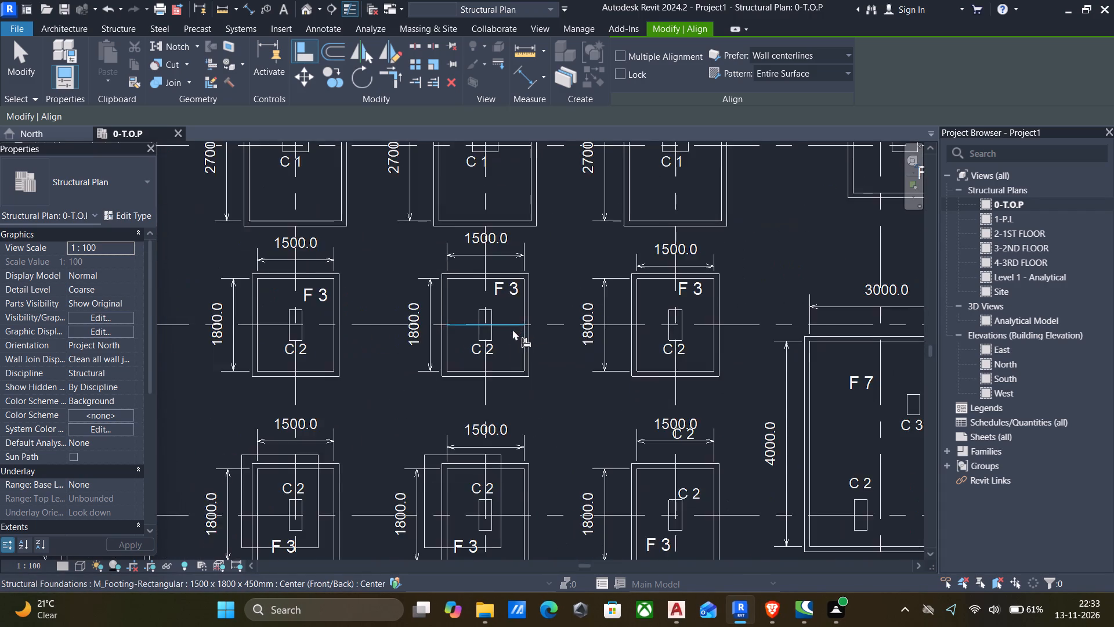
scroll(511, 332, "down", 4)
middle_click_drag(510, 333, 609, 335)
scroll(501, 325, "up", 4)
scroll(501, 325, "down", 3)
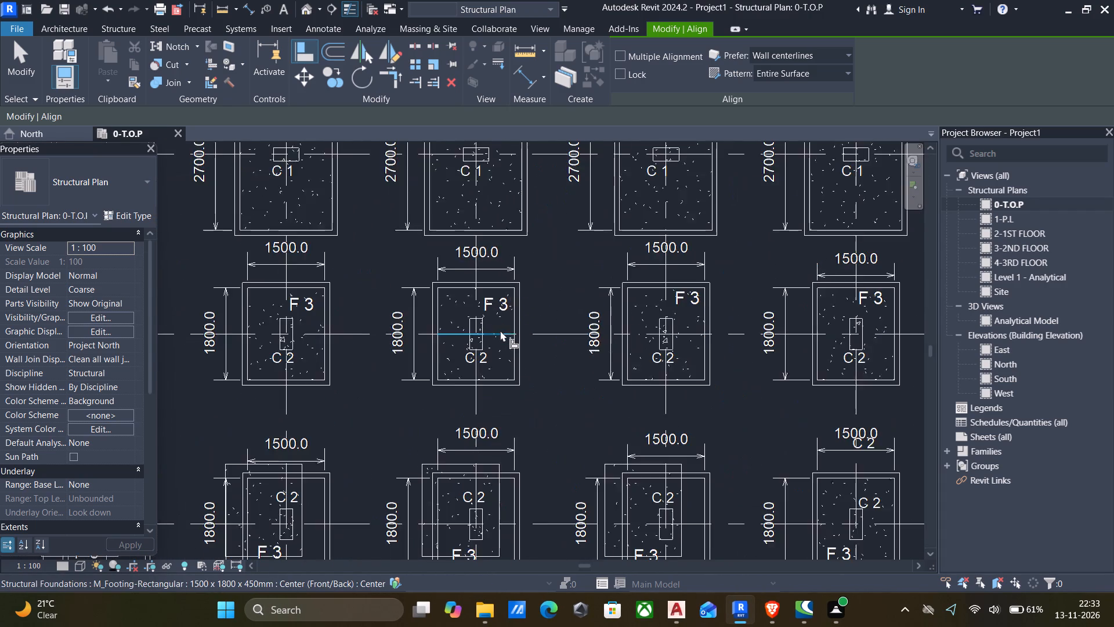
scroll(500, 330, "down", 2)
middle_click_drag(500, 330, 501, 286)
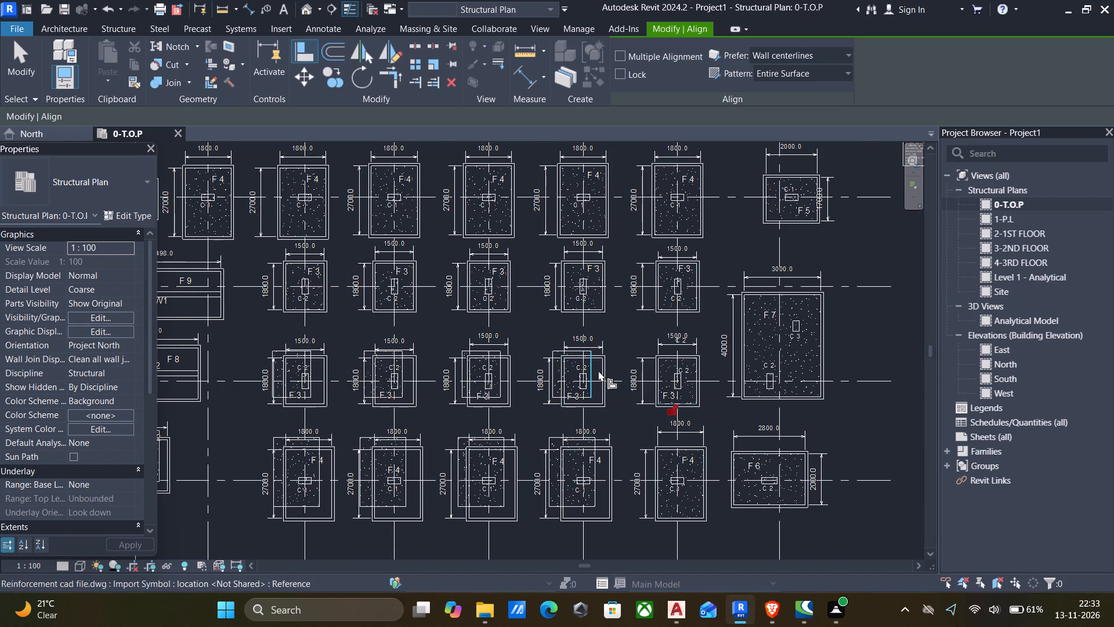
scroll(600, 371, "up", 5)
left_click(605, 370)
left_click(578, 362)
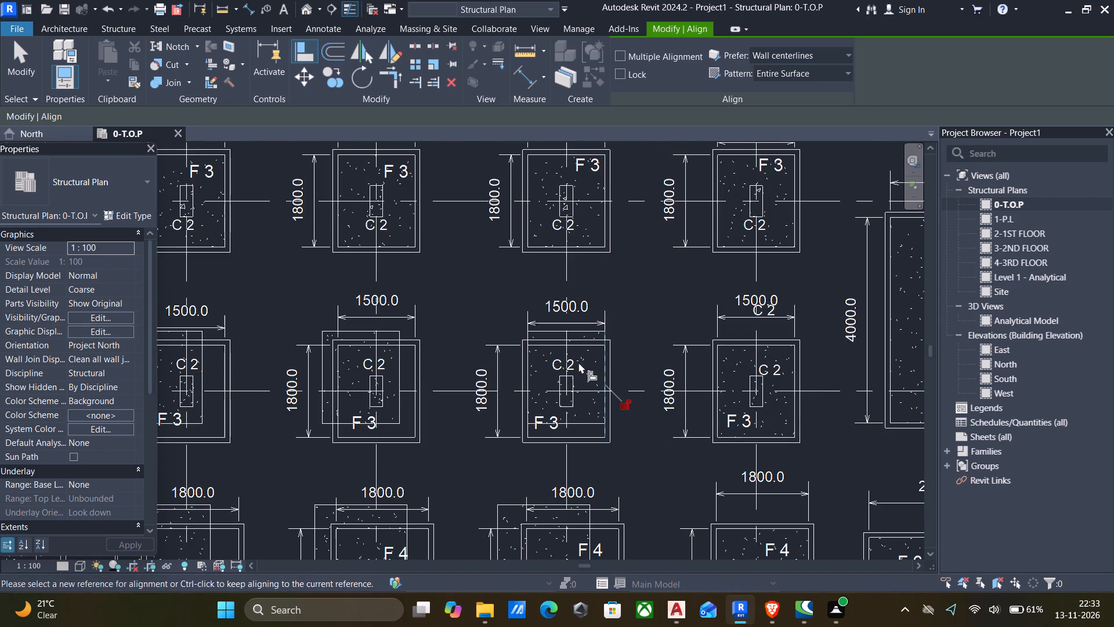
scroll(590, 437, "up", 4)
left_click(590, 437)
left_click(594, 411)
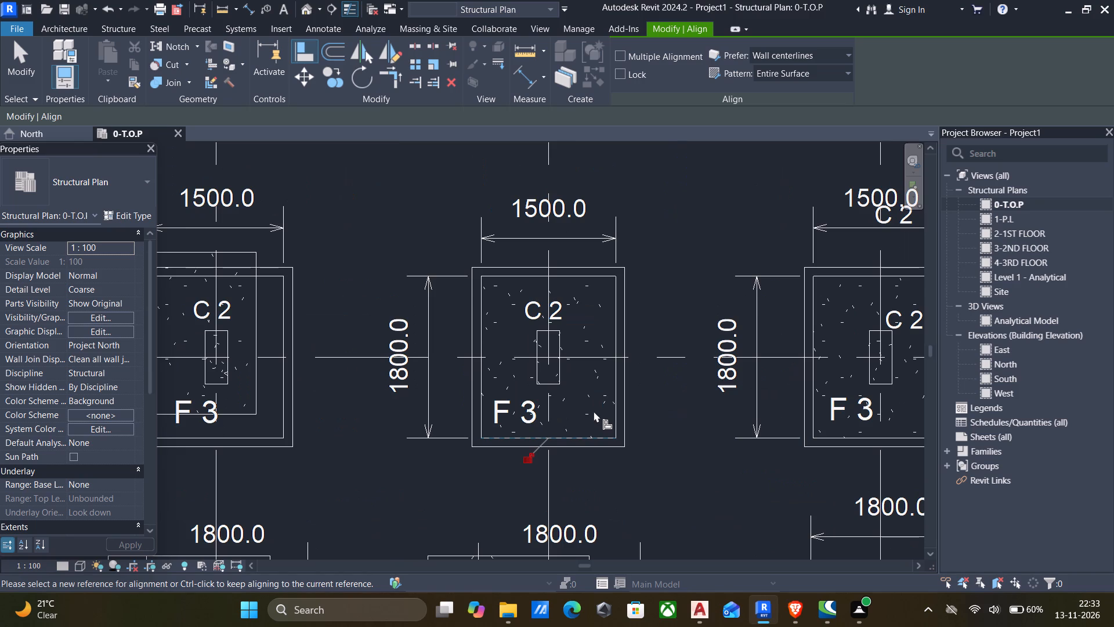
Align the footing at grid F-4 to the right and bottom edges of its inner F 4 outline.
scroll(594, 413, "down", 5)
middle_click_drag(594, 414, 597, 344)
middle_click_drag(580, 425, 583, 313)
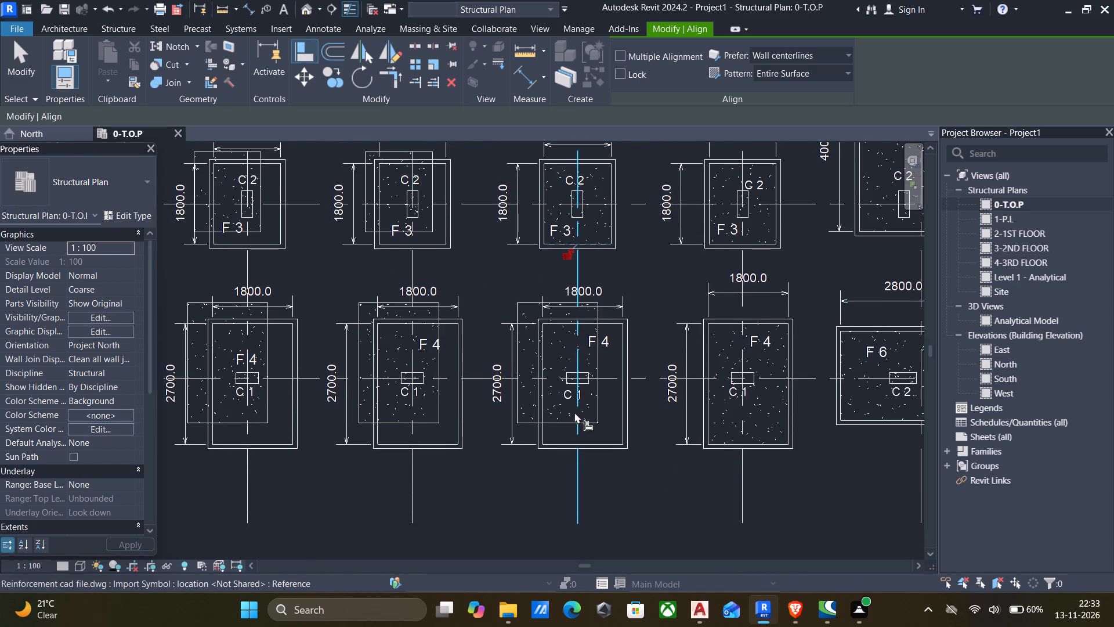
scroll(574, 412, "up", 5)
left_click(667, 391)
left_click(622, 385)
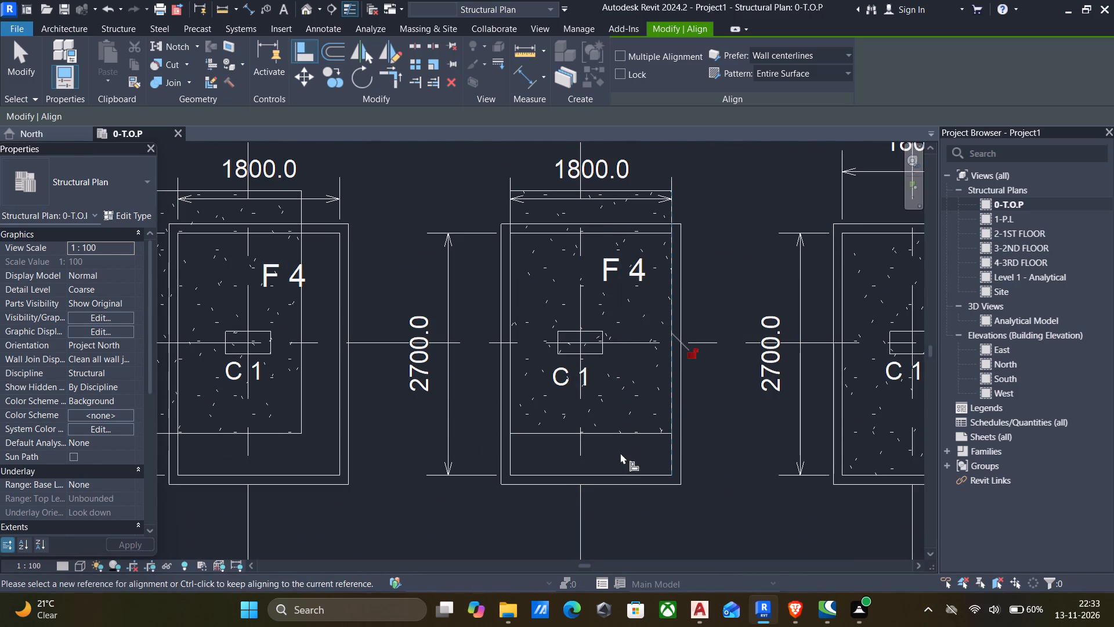
left_click(620, 470)
left_click(620, 428)
Align the footing at grid E-4 to the right and bottom edges of its inner F 4 outline.
scroll(620, 428, "down", 4)
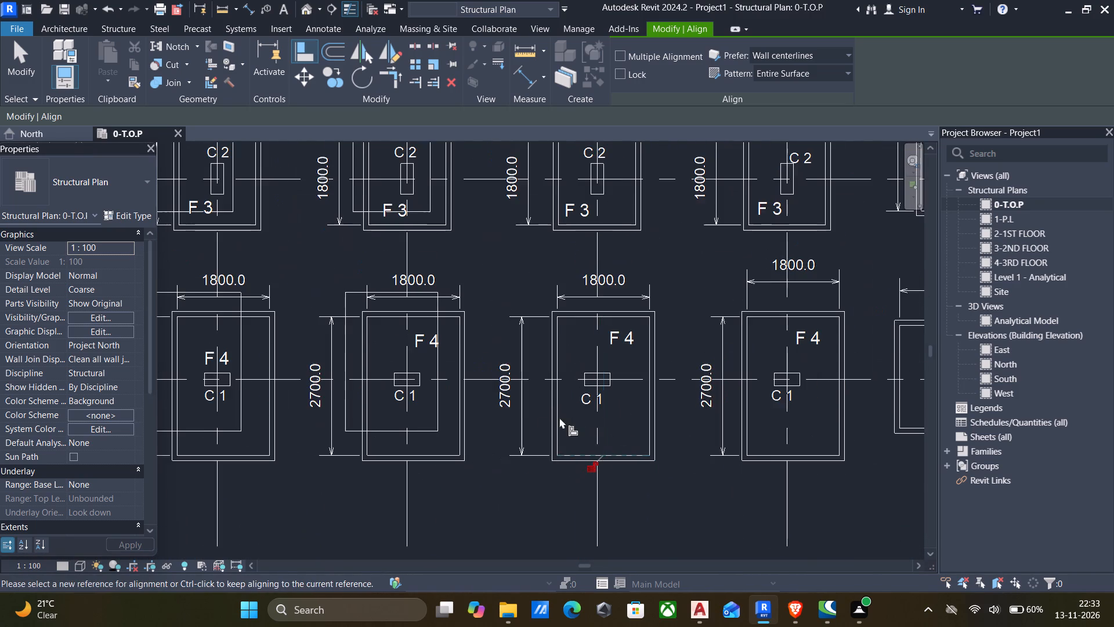
scroll(493, 410, "up", 4)
scroll(433, 412, "up", 4)
left_click(432, 413)
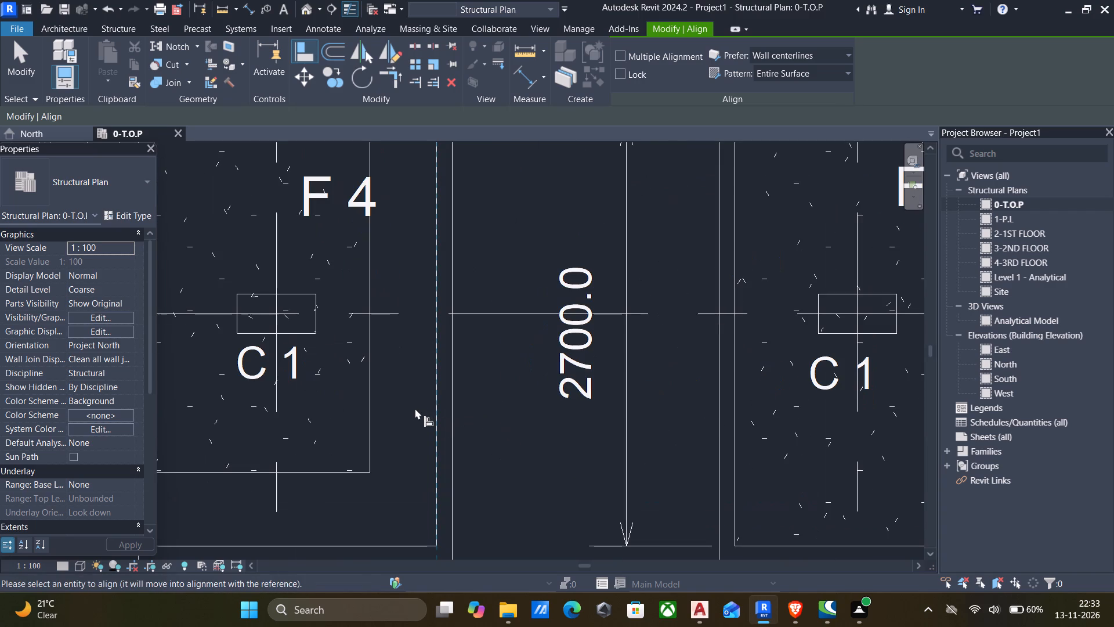
left_click(372, 406)
scroll(382, 409, "down", 4)
middle_click_drag(394, 412, 560, 366)
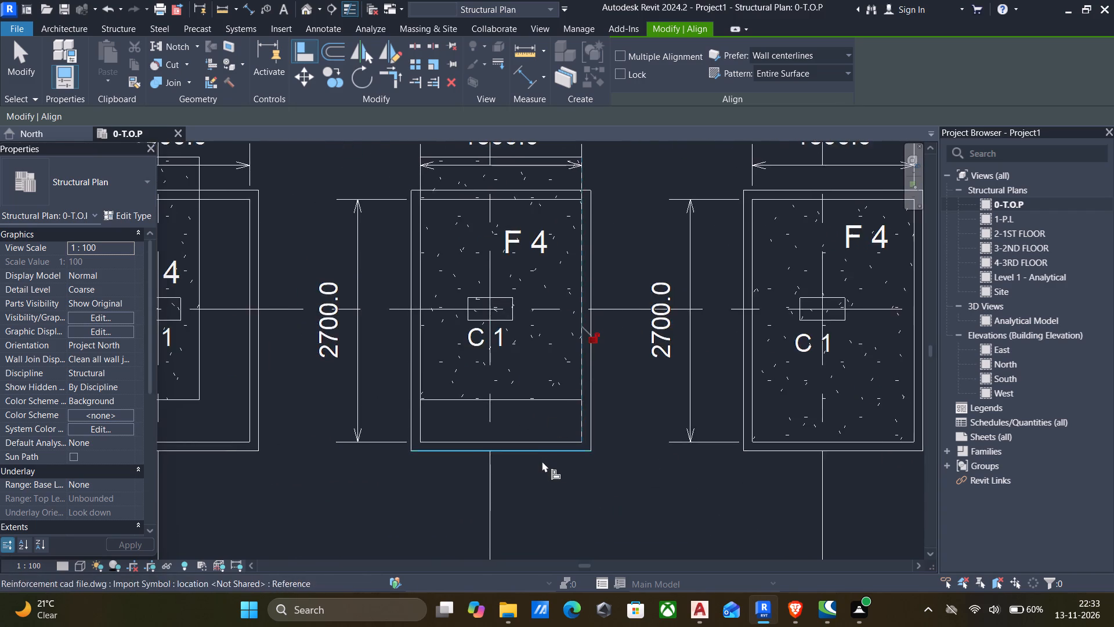
scroll(542, 462, "up", 4)
left_click(535, 434)
left_click(534, 427)
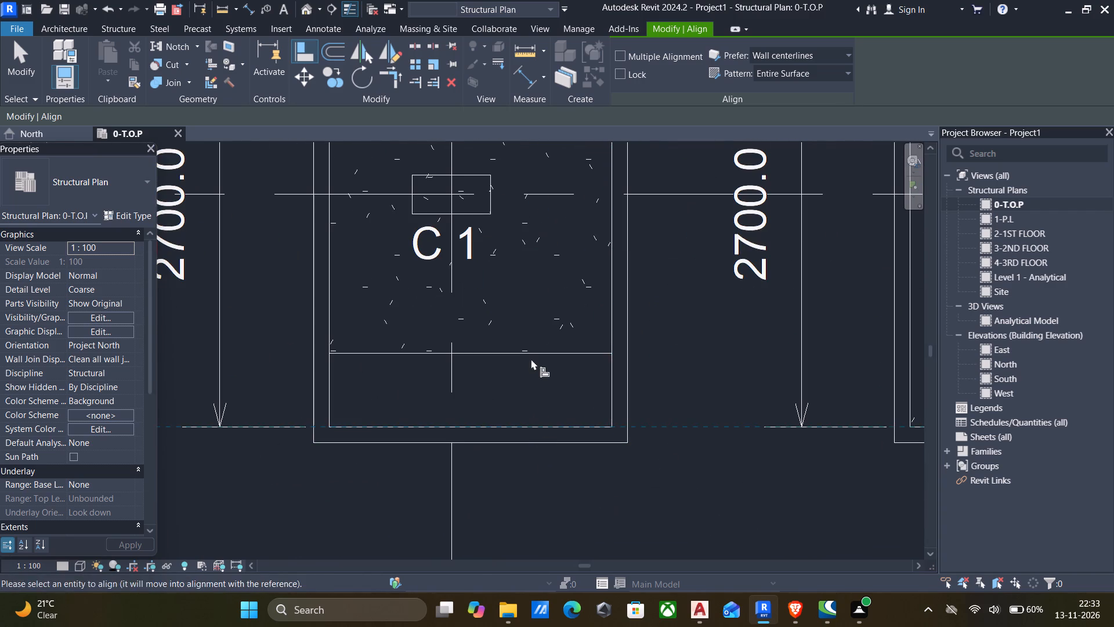
left_click(530, 352)
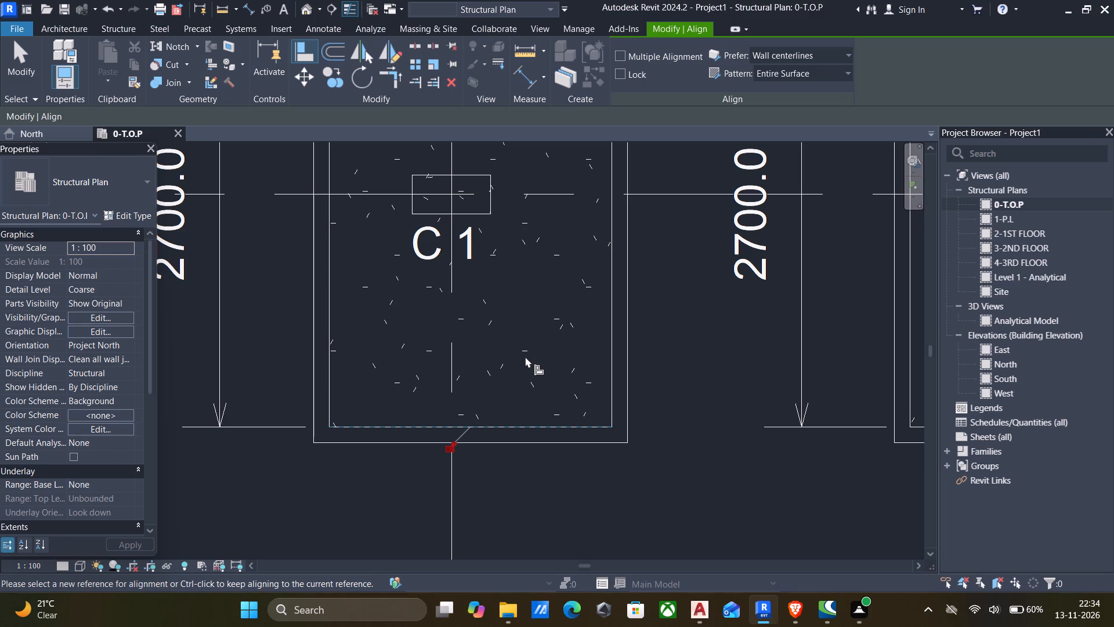
Align the footing at grid D-4 to the right and bottom edges of its inner F 4 outline.
scroll(522, 356, "down", 3)
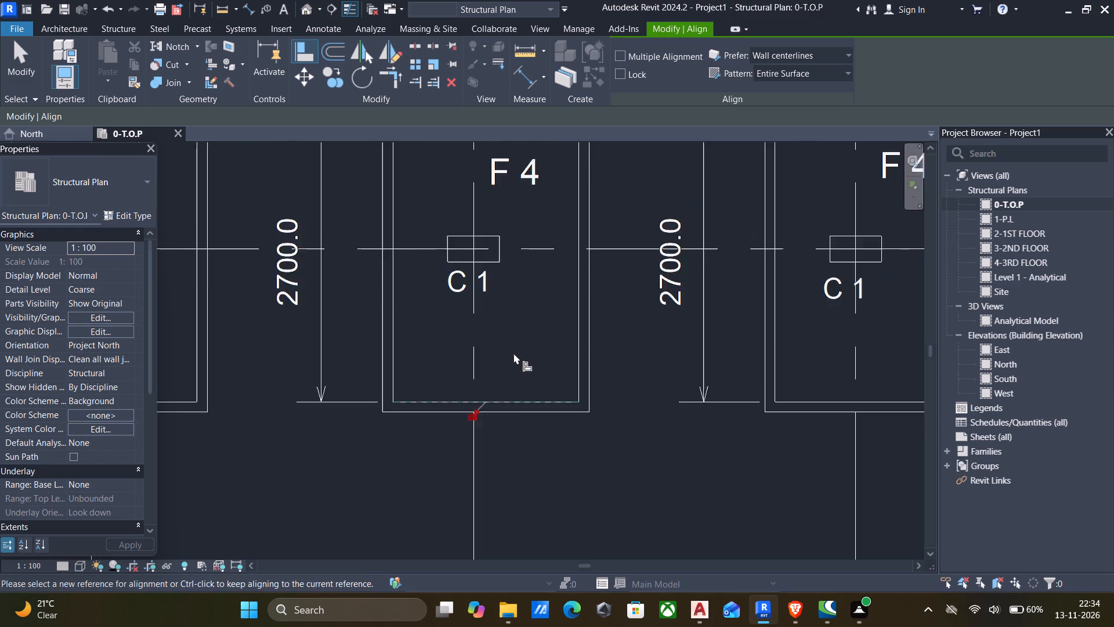
scroll(513, 353, "down", 4)
middle_click_drag(497, 345, 587, 401)
scroll(440, 367, "up", 4)
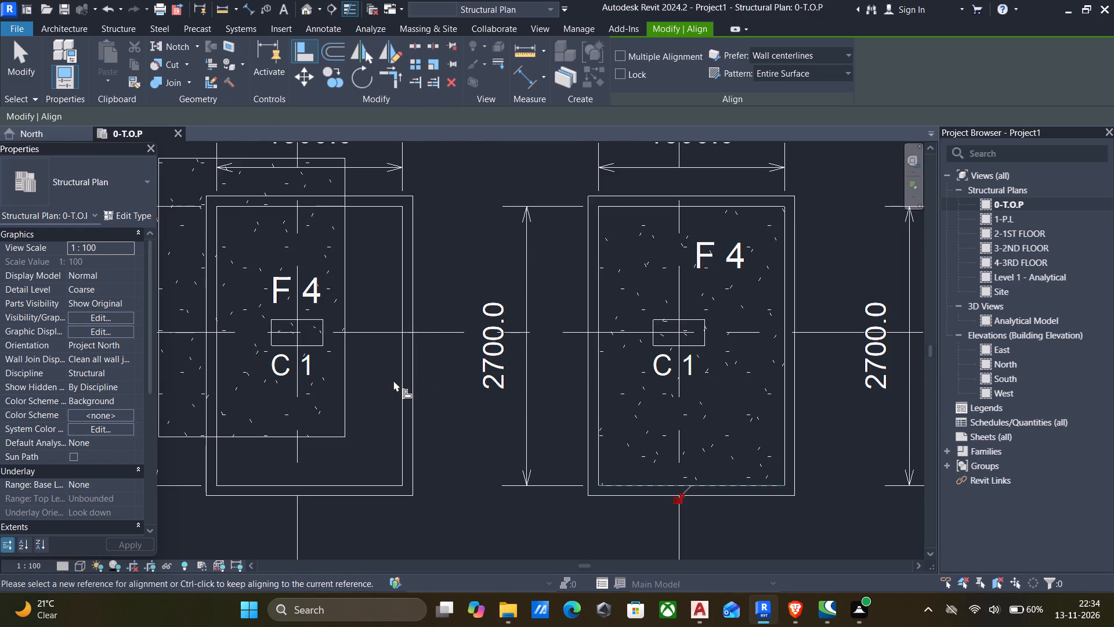
left_click(403, 383)
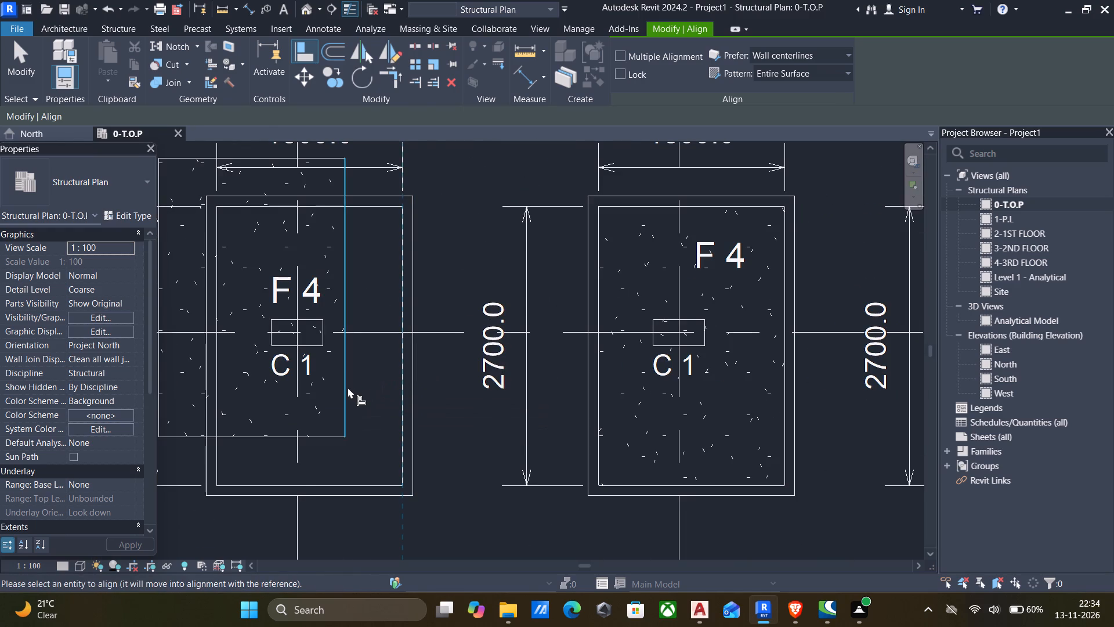
left_click(348, 388)
scroll(361, 391, "down", 5)
middle_click_drag(388, 395, 451, 402)
scroll(428, 436, "up", 5)
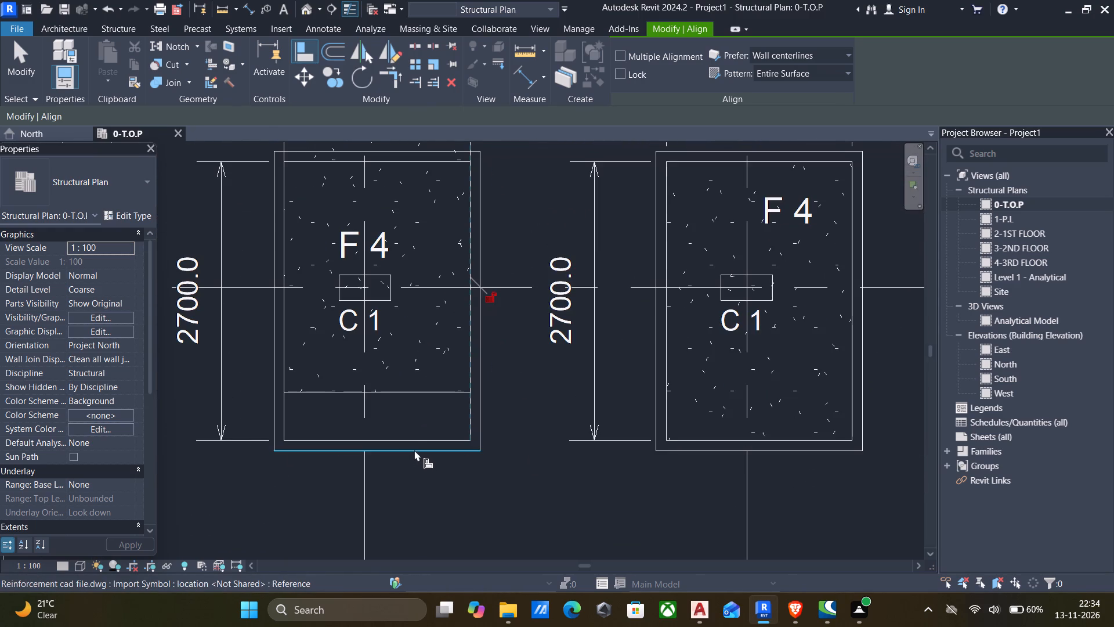
left_click(414, 441)
left_click(424, 392)
Align the footing at grid C-4 to the right and bottom edges of its inner F 4 outline.
scroll(424, 392, "down", 6)
middle_click_drag(425, 395, 487, 417)
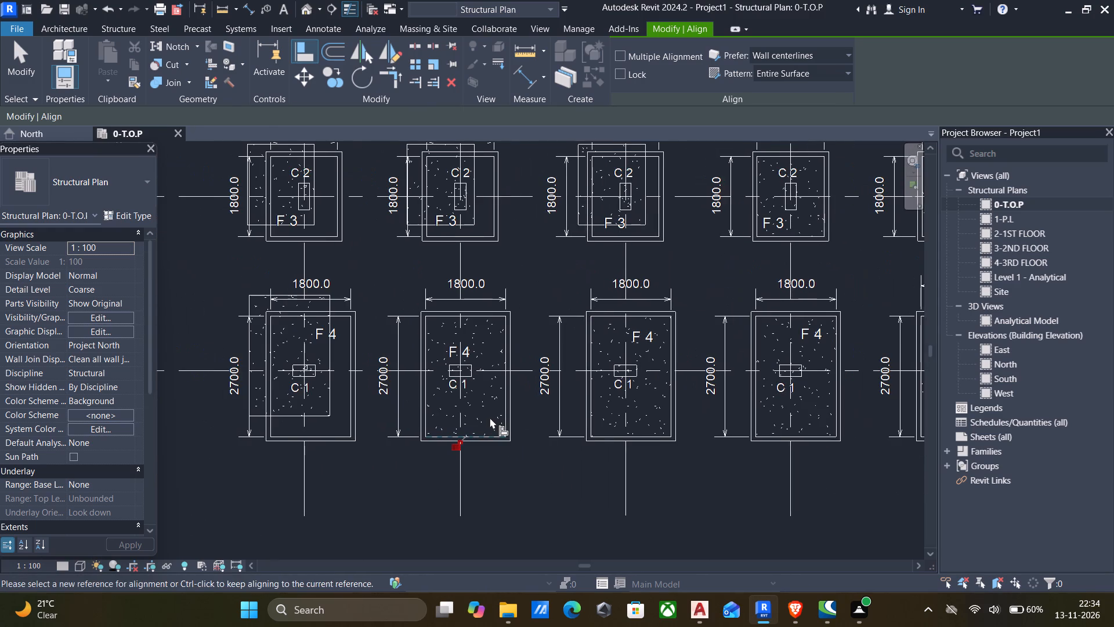
scroll(490, 417, "down", 4)
middle_click_drag(490, 417, 597, 459)
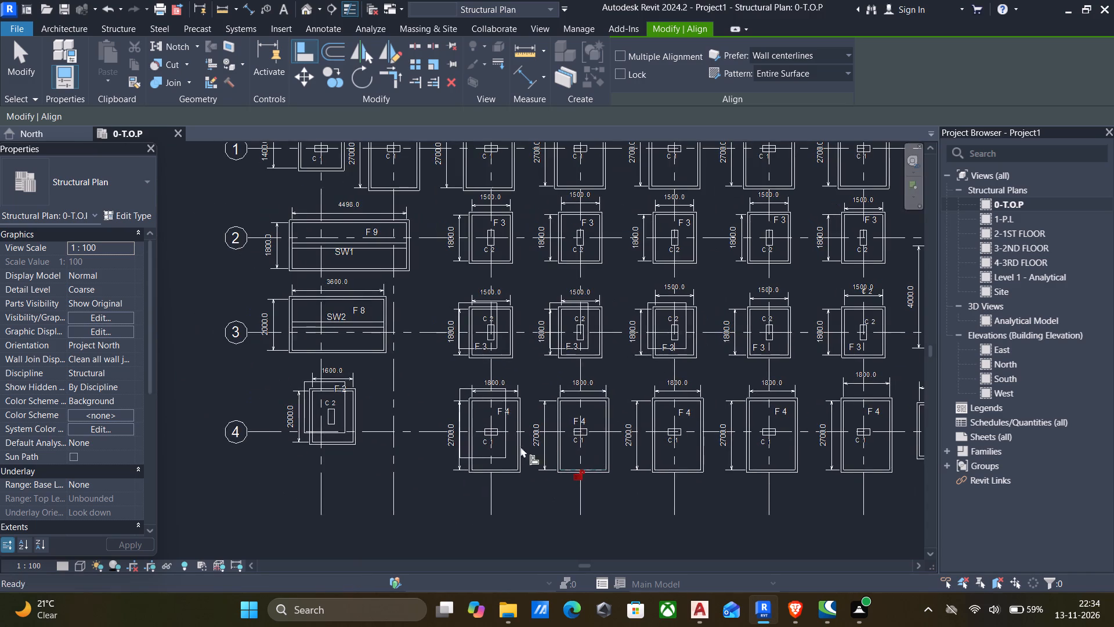
scroll(511, 428, "up", 4)
left_click(520, 451)
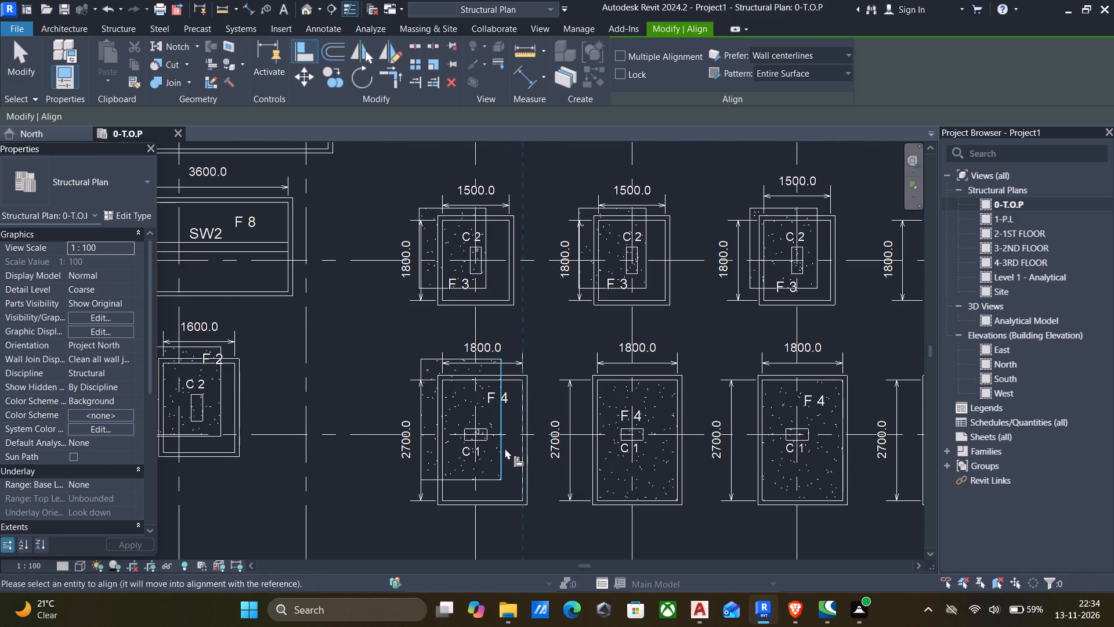
left_click(502, 449)
scroll(493, 501, "up", 5)
left_click(494, 500)
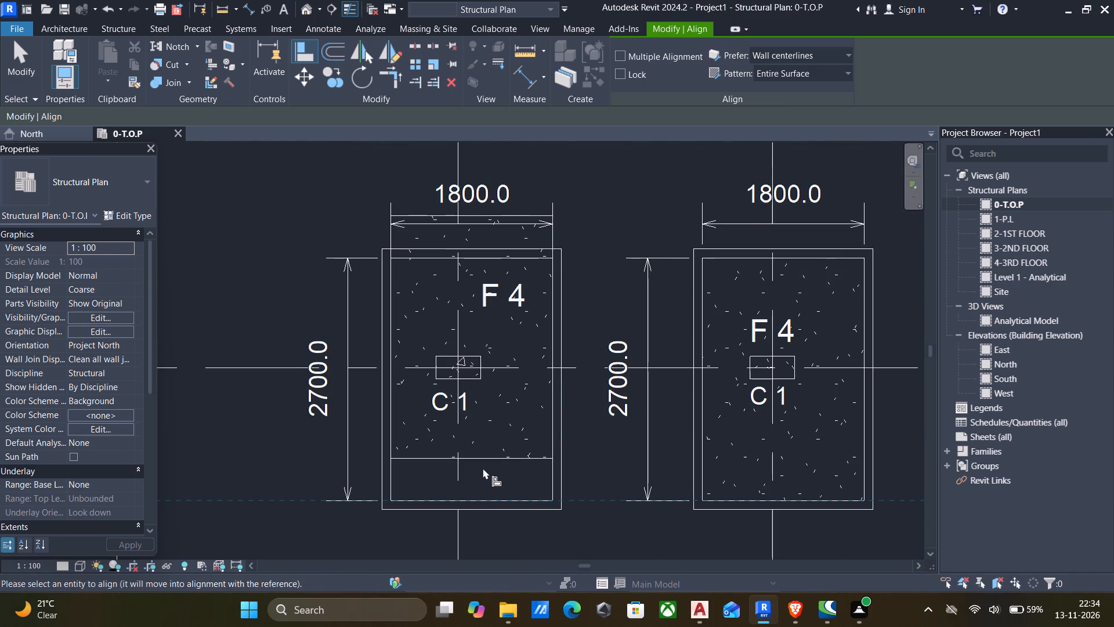
left_click(483, 460)
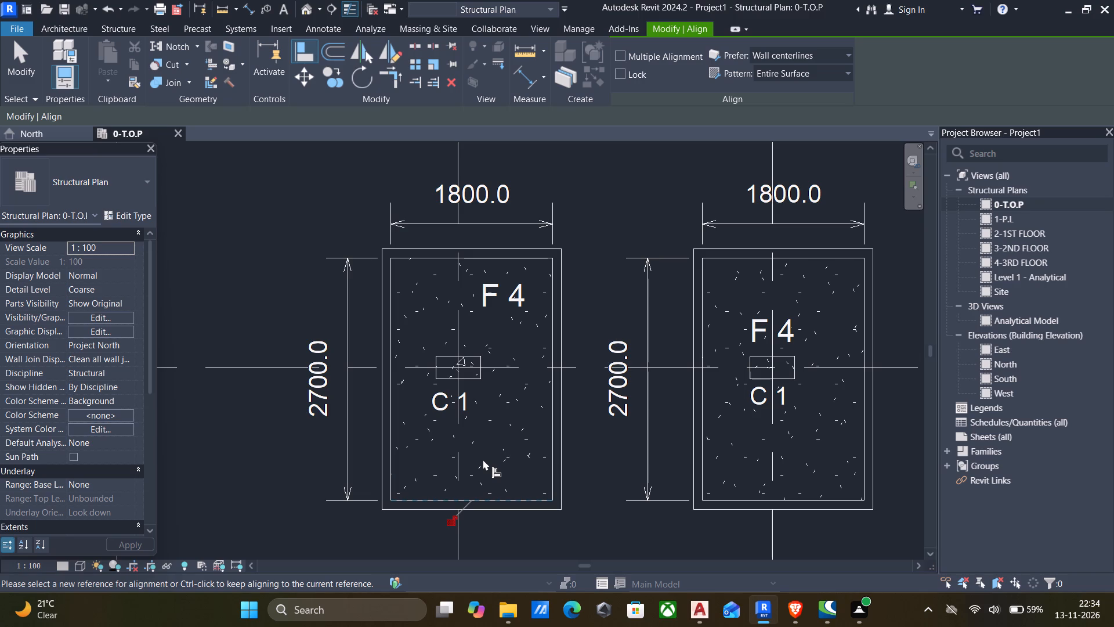
Align the footing at grid C-3 to the right and bottom edges of its inner F 3 outline.
scroll(431, 403, "down", 5)
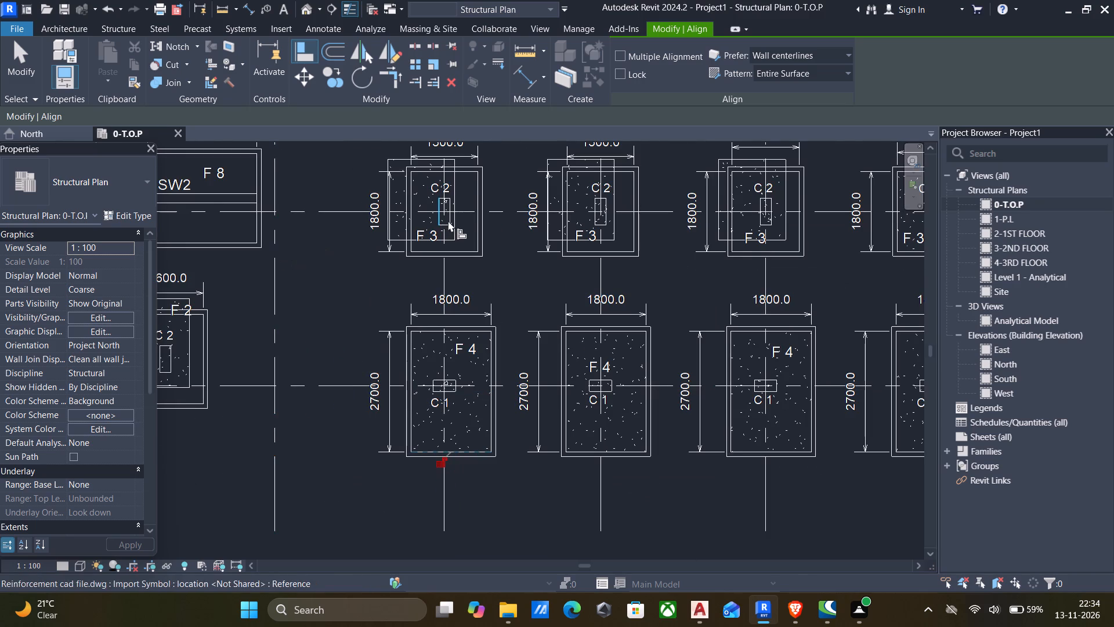
scroll(499, 218, "up", 4)
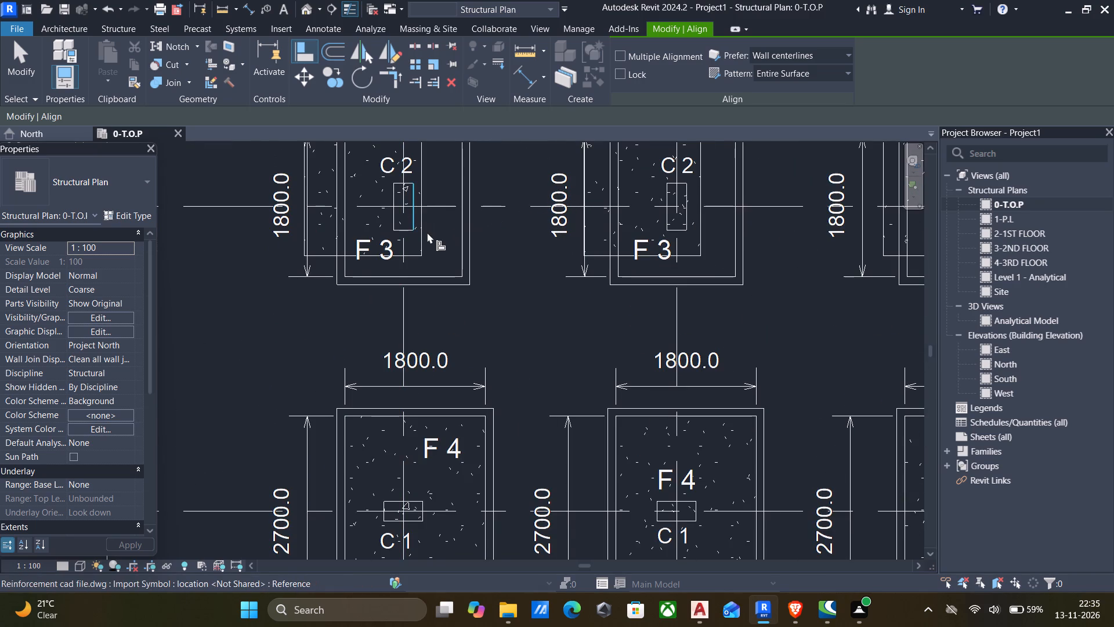
left_click(460, 239)
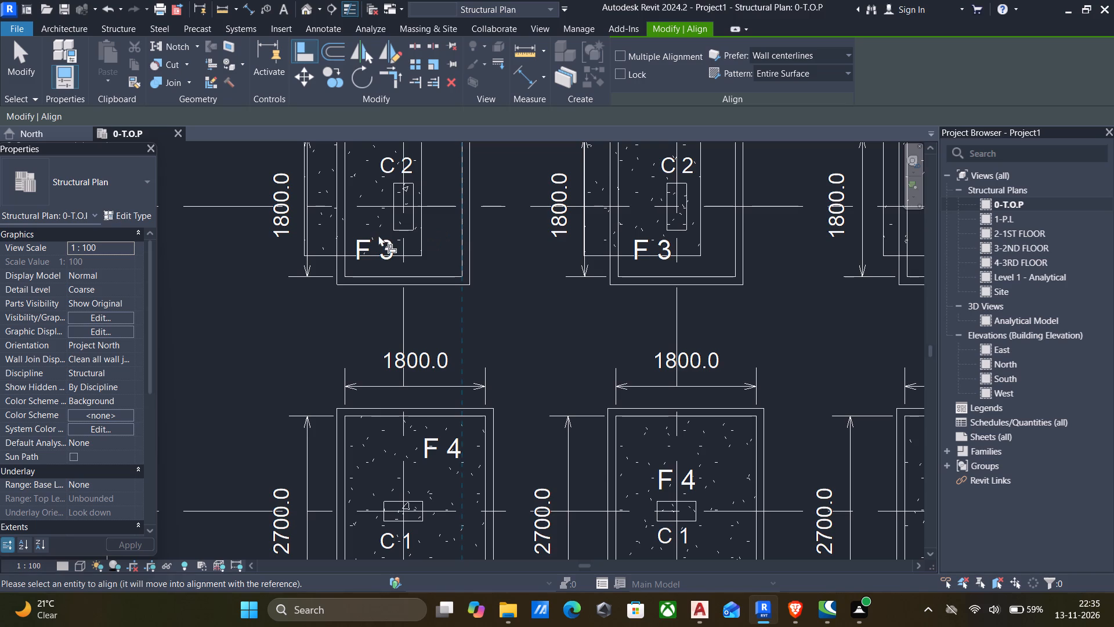
left_click(423, 246)
left_click(432, 277)
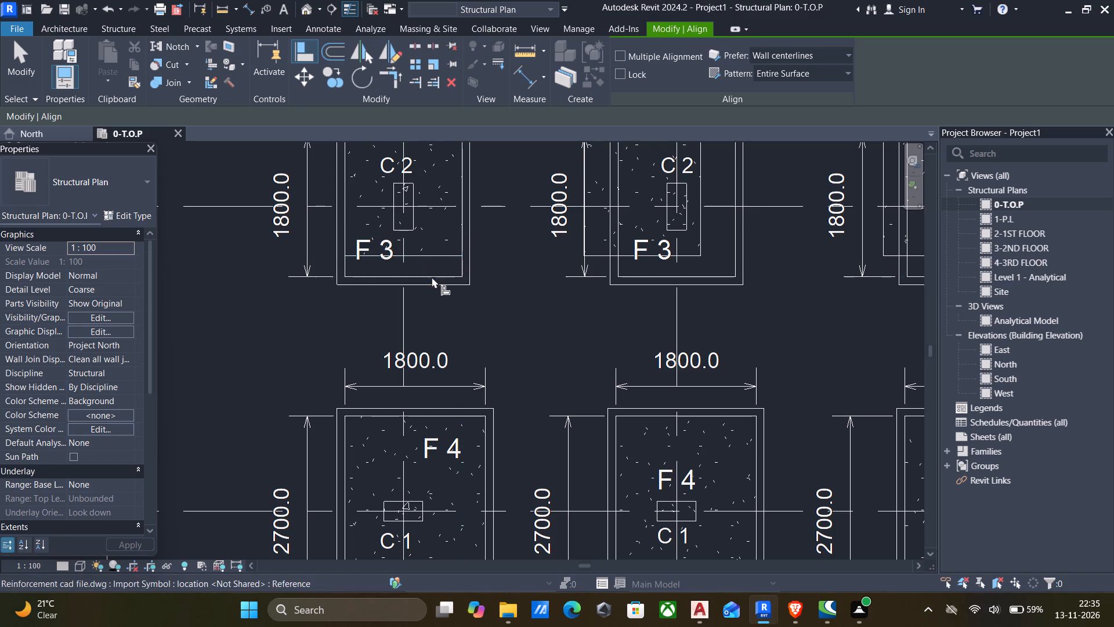
left_click(433, 254)
Align the footing at grid A-4 to the right and bottom edges of its inner F 2 outline.
scroll(433, 254, "down", 7)
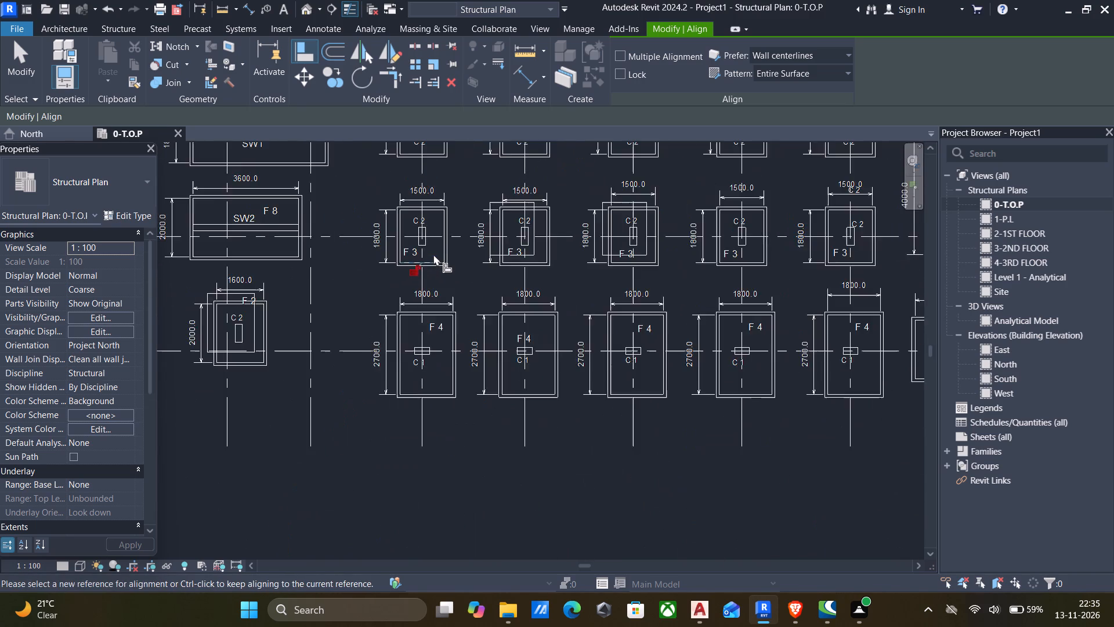
scroll(433, 254, "down", 3)
scroll(342, 278, "down", 1)
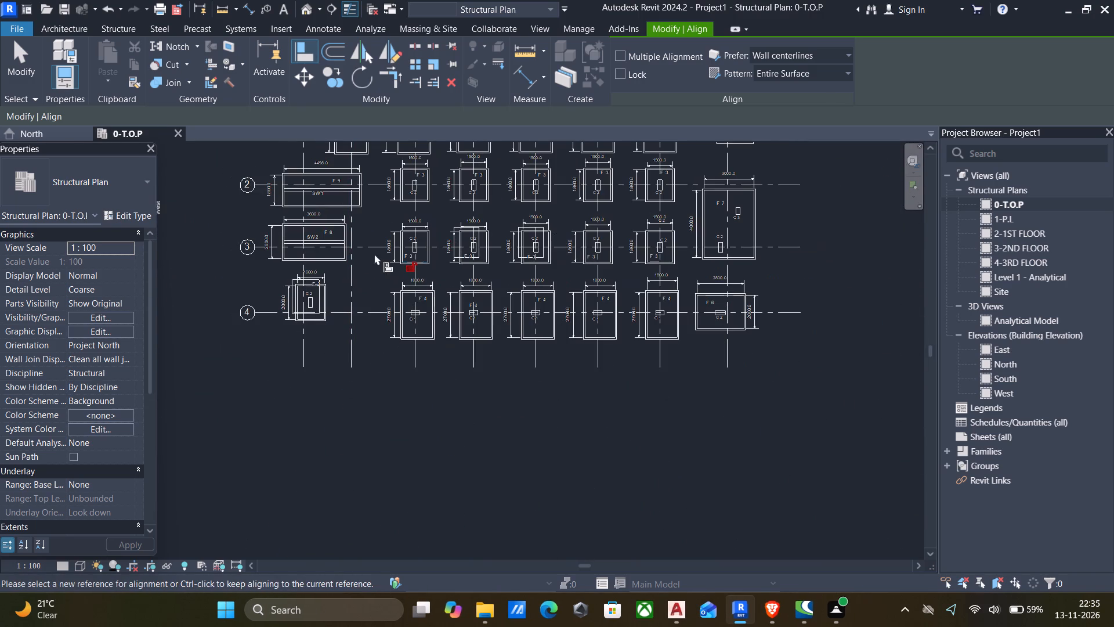
scroll(379, 381, "up", 2)
scroll(305, 313, "up", 3)
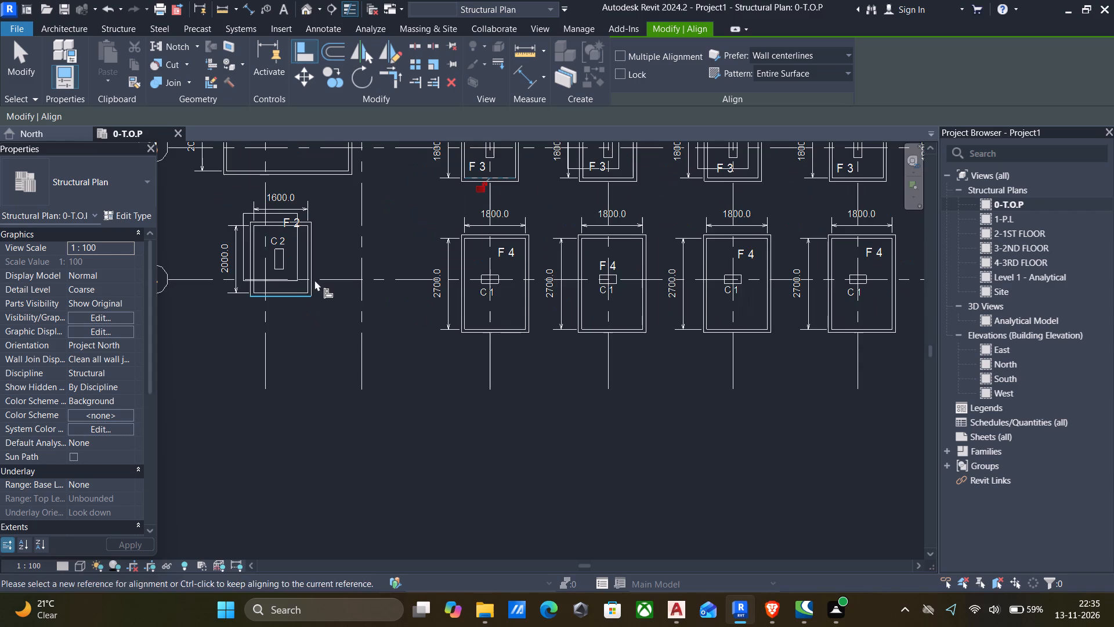
scroll(313, 260, "up", 3)
left_click(305, 265)
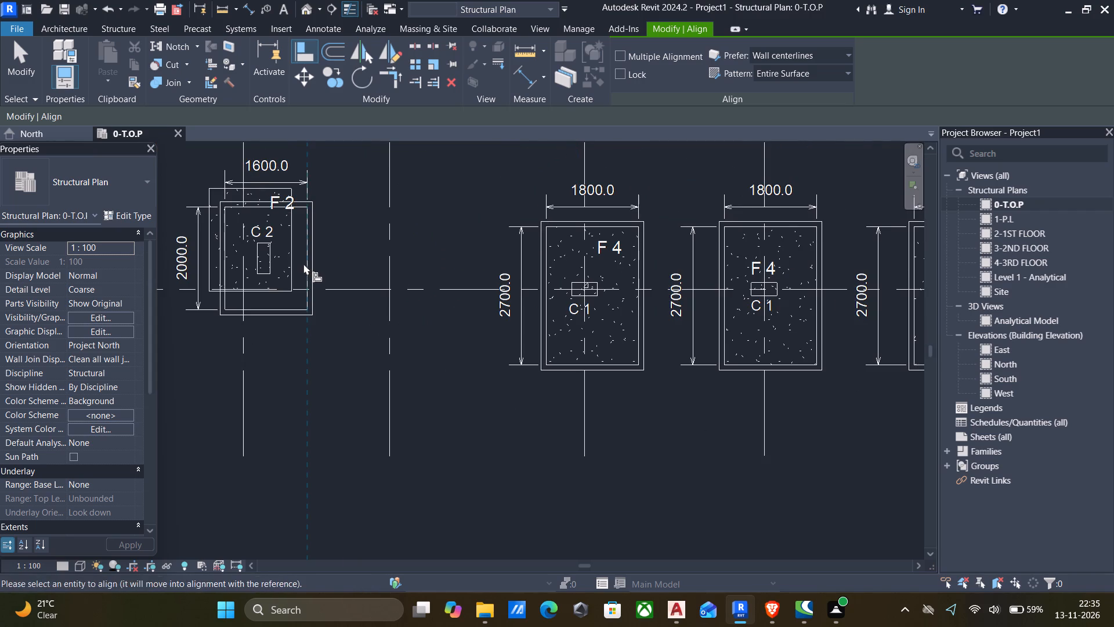
left_click(288, 258)
scroll(282, 299, "up", 4)
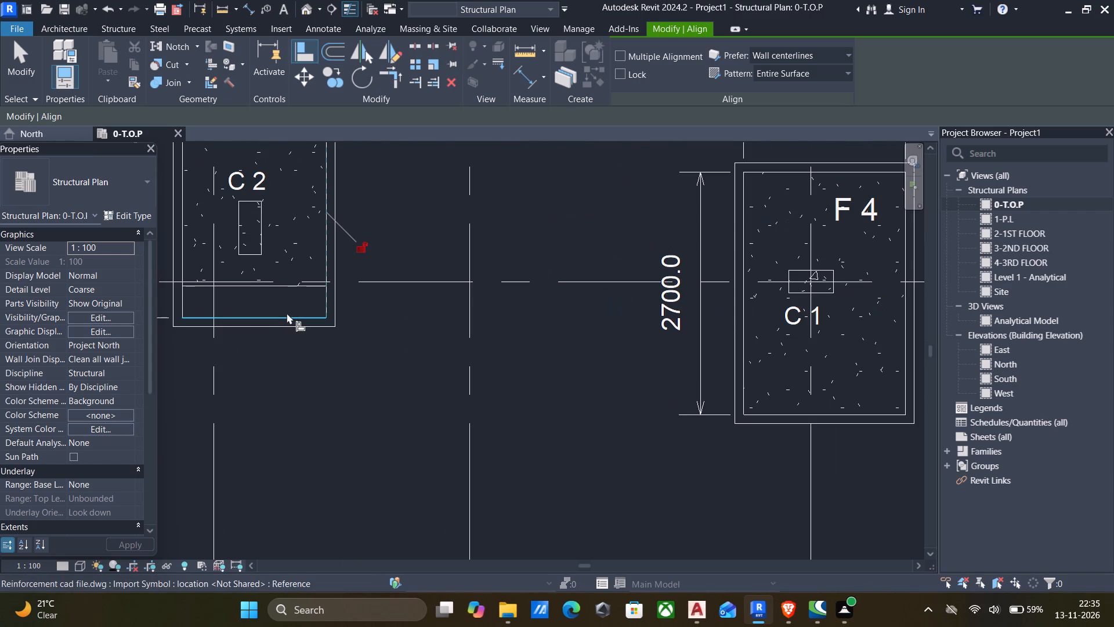
left_click(287, 318)
left_click(280, 283)
Review the footing placement across the whole plan, then examine the footings around grids A-1 to C-2 against their CAD outlines.
scroll(280, 283, "down", 2)
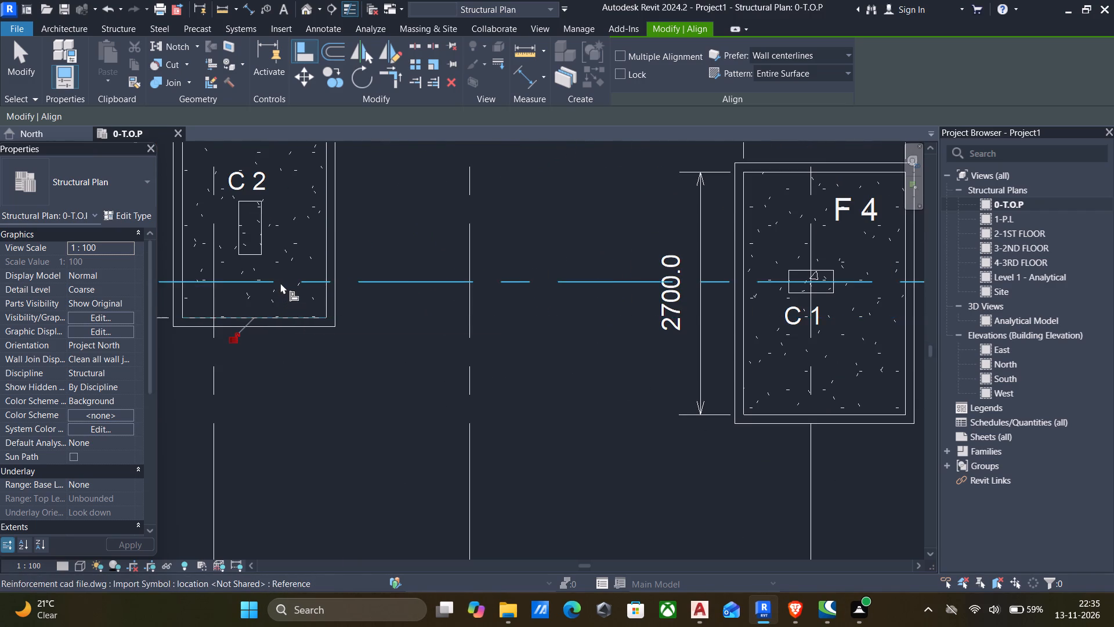
scroll(280, 283, "down", 14)
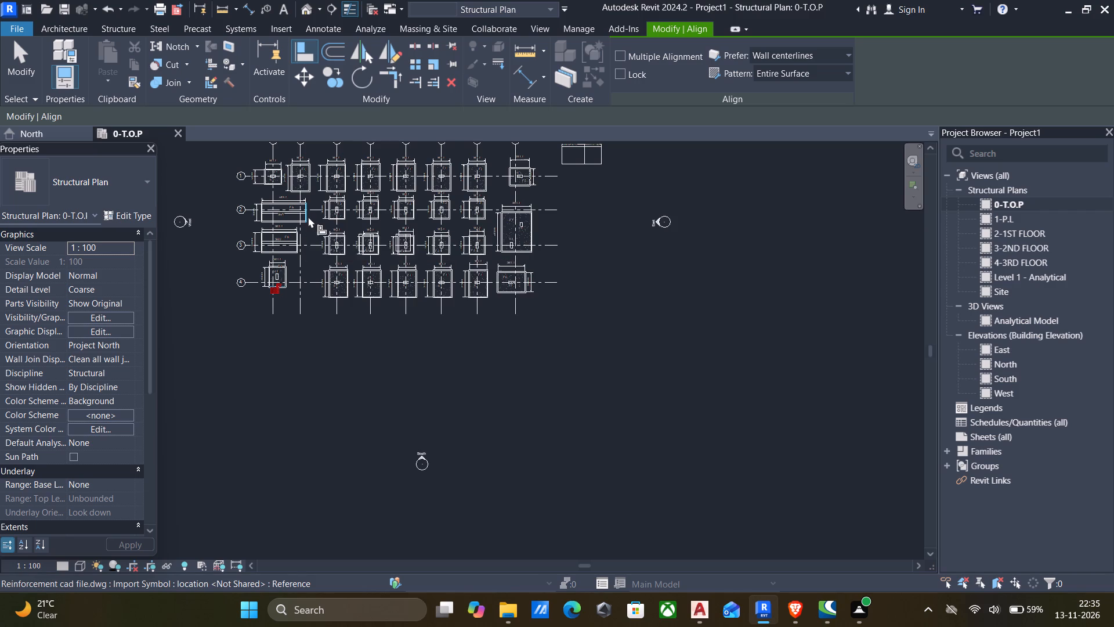
scroll(249, 302, "down", 5)
middle_click_drag(266, 320, 358, 366)
scroll(486, 333, "up", 6)
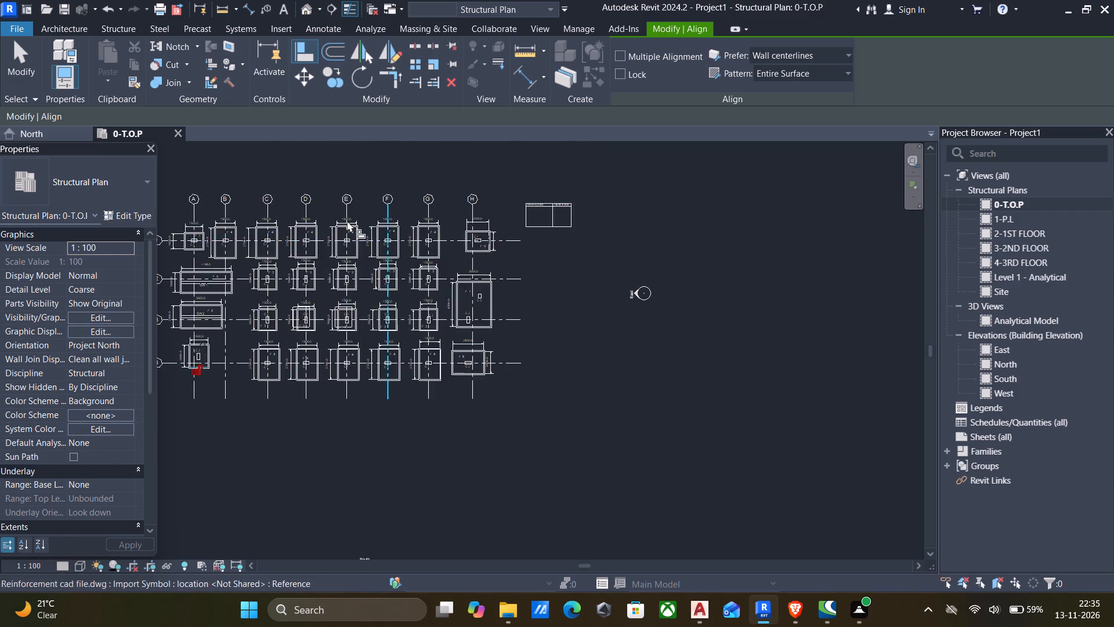
scroll(341, 227, "down", 2)
middle_click_drag(340, 230, 431, 285)
scroll(269, 296, "up", 5)
scroll(350, 294, "up", 5)
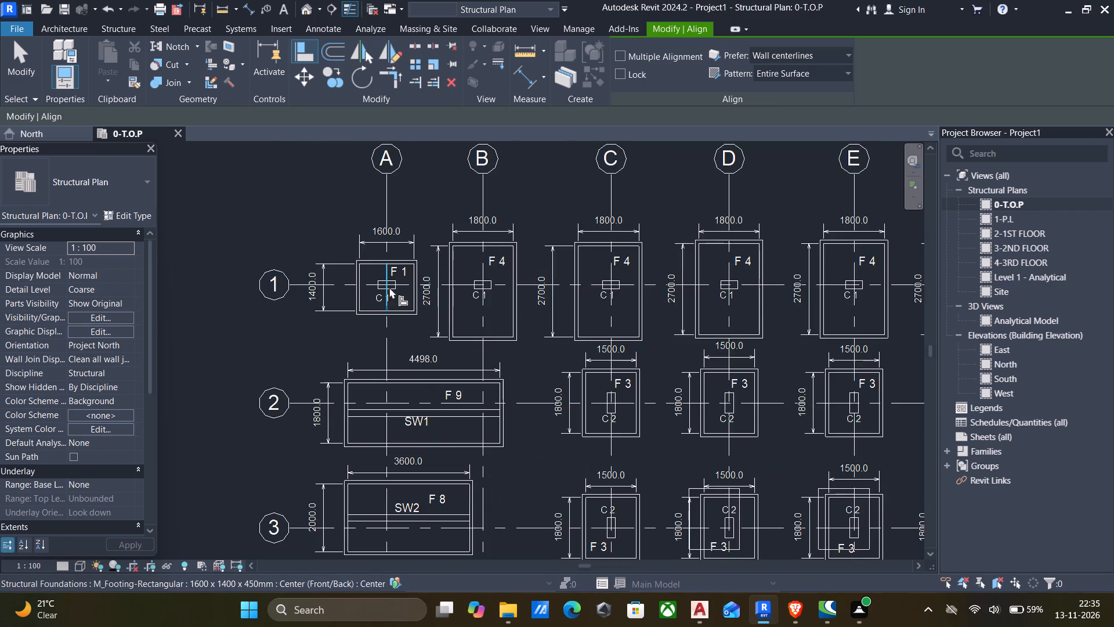
scroll(402, 286, "up", 4)
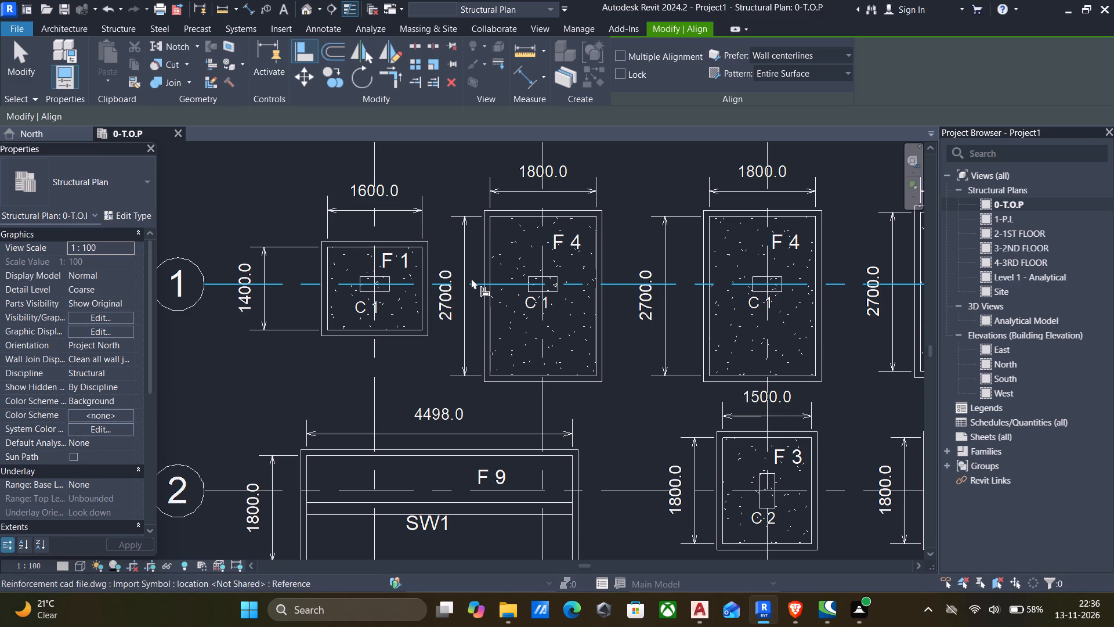
End the footing alignment, open the default 3D view and set its visual style to Shaded.
scroll(471, 278, "down", 1)
scroll(262, 237, "down", 5)
middle_click_drag(269, 237, 270, 237)
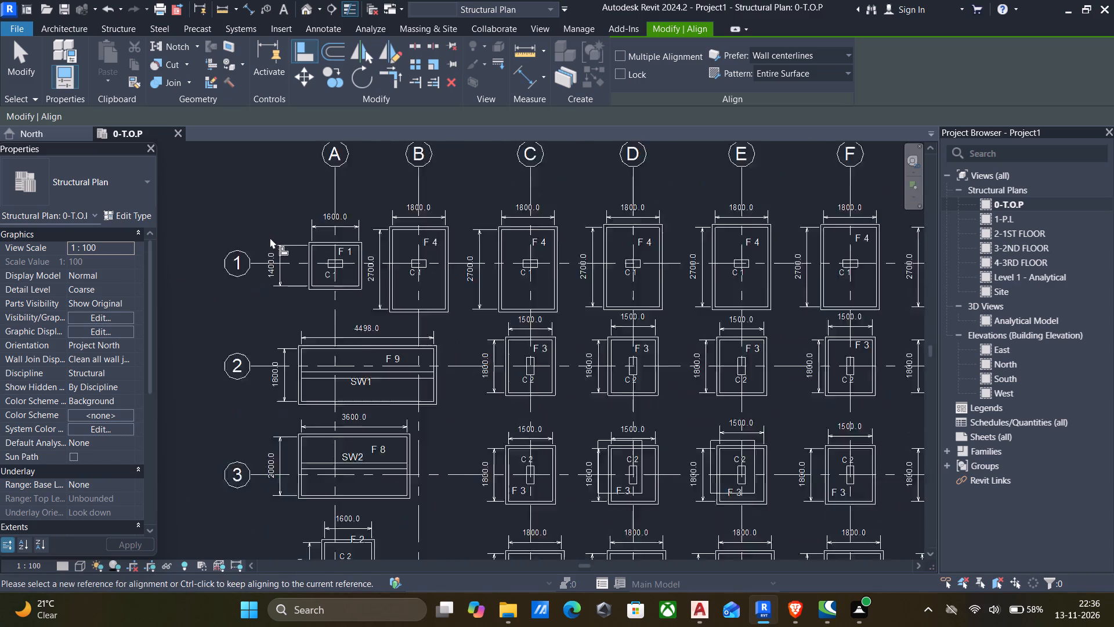
middle_click_drag(270, 237, 330, 218)
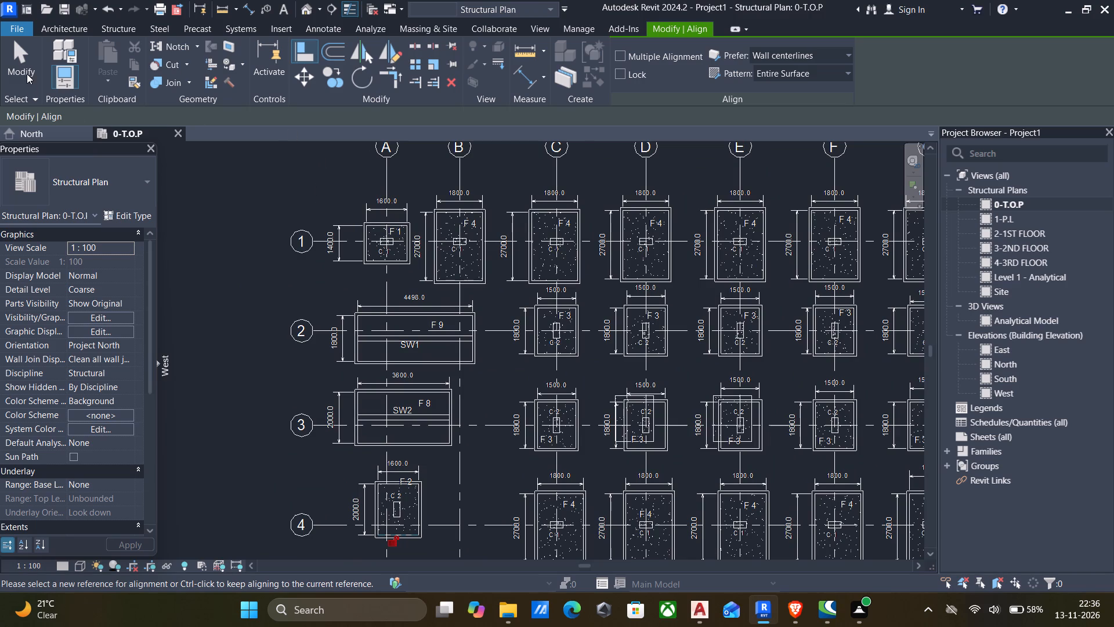
left_click(23, 64)
scroll(387, 247, "up", 4)
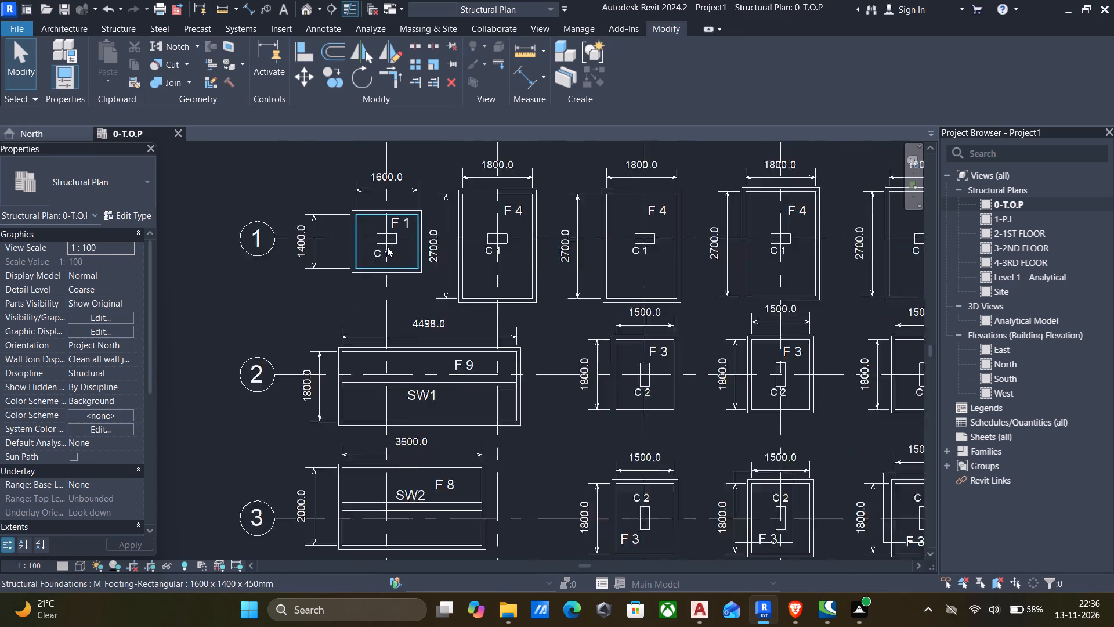
left_click(307, 12)
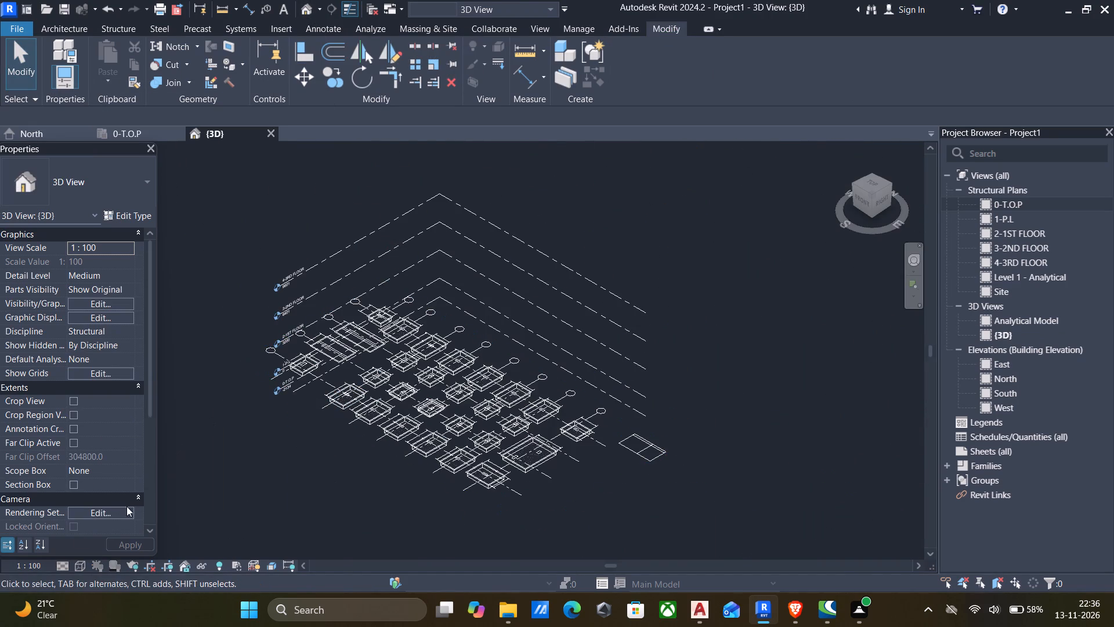
left_click(80, 565)
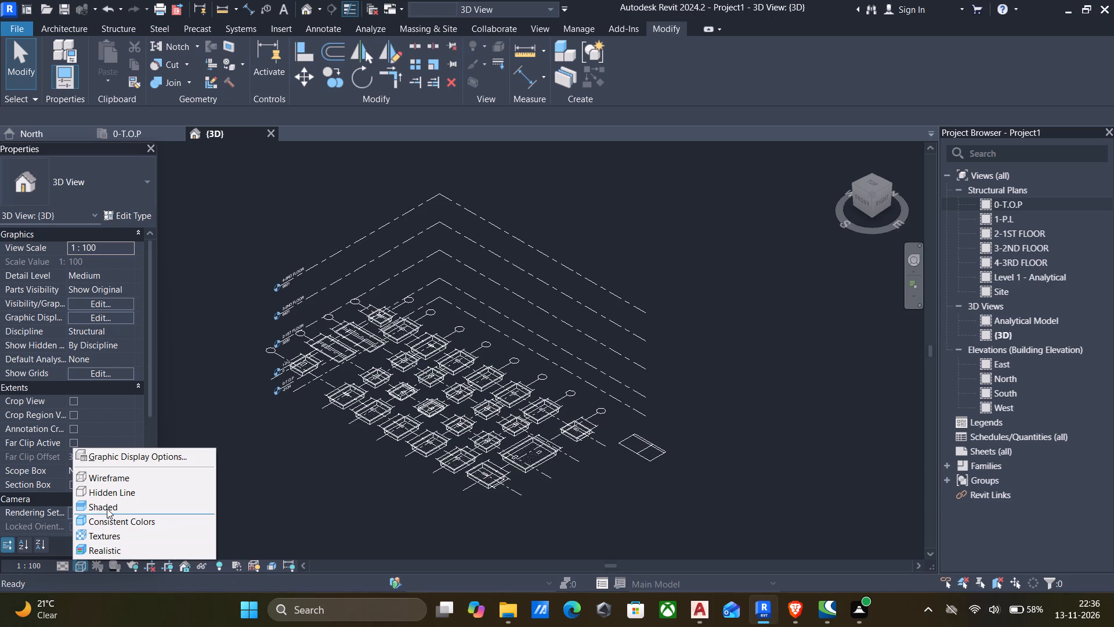
left_click(107, 509)
Examine the placed footings in the shaded 3D view from several angles, including those along grid 1.
scroll(419, 342, "up", 5)
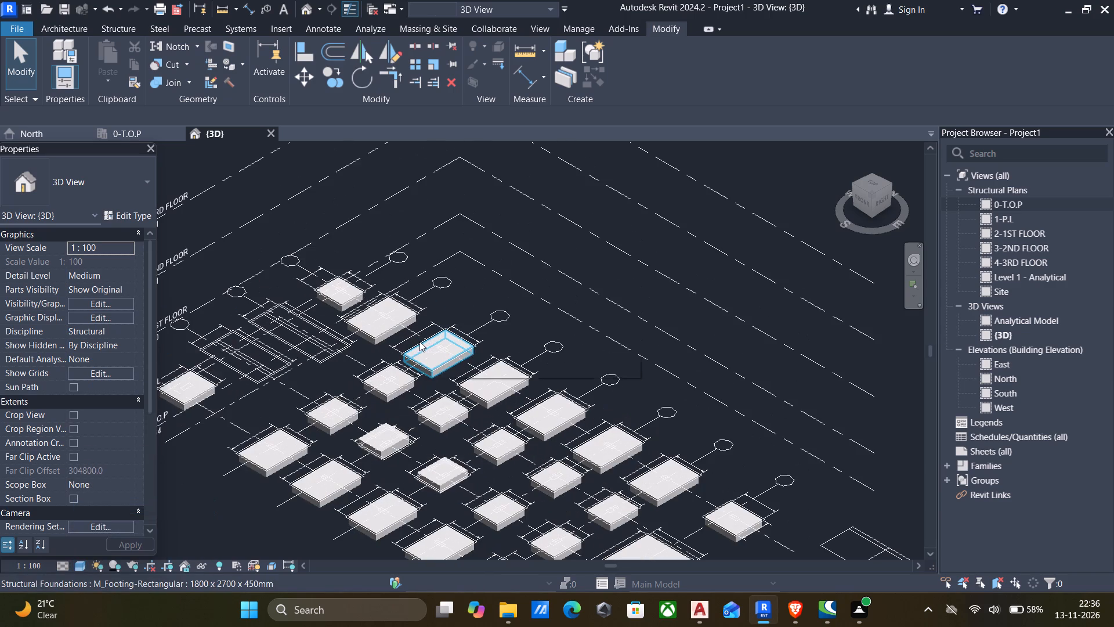
scroll(439, 361, "down", 4)
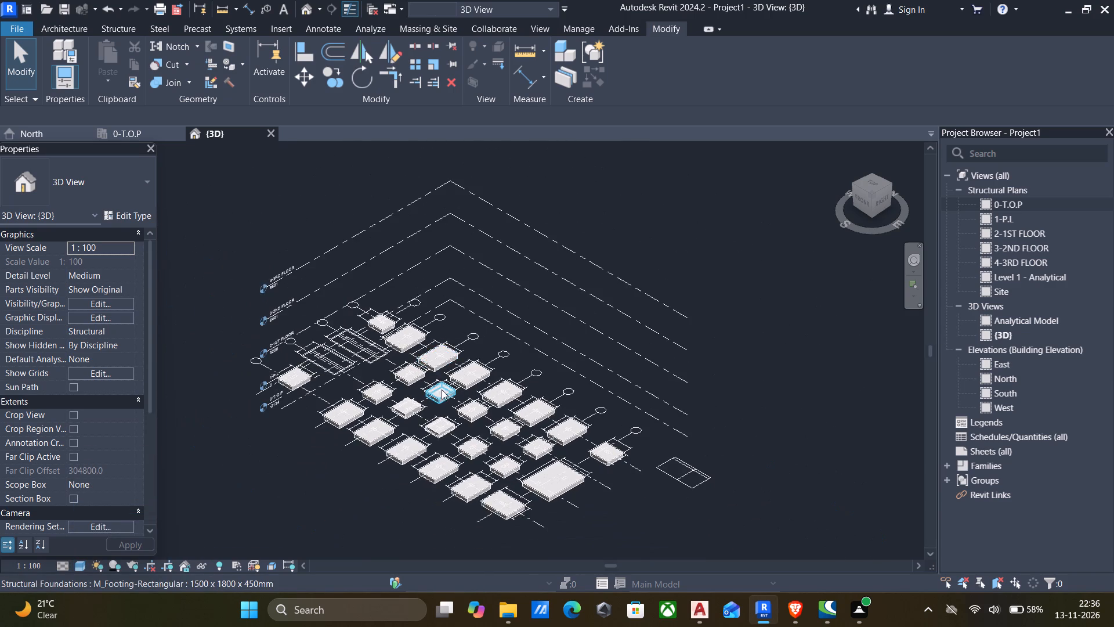
scroll(443, 394, "down", 2)
middle_click_drag(443, 396, 473, 316)
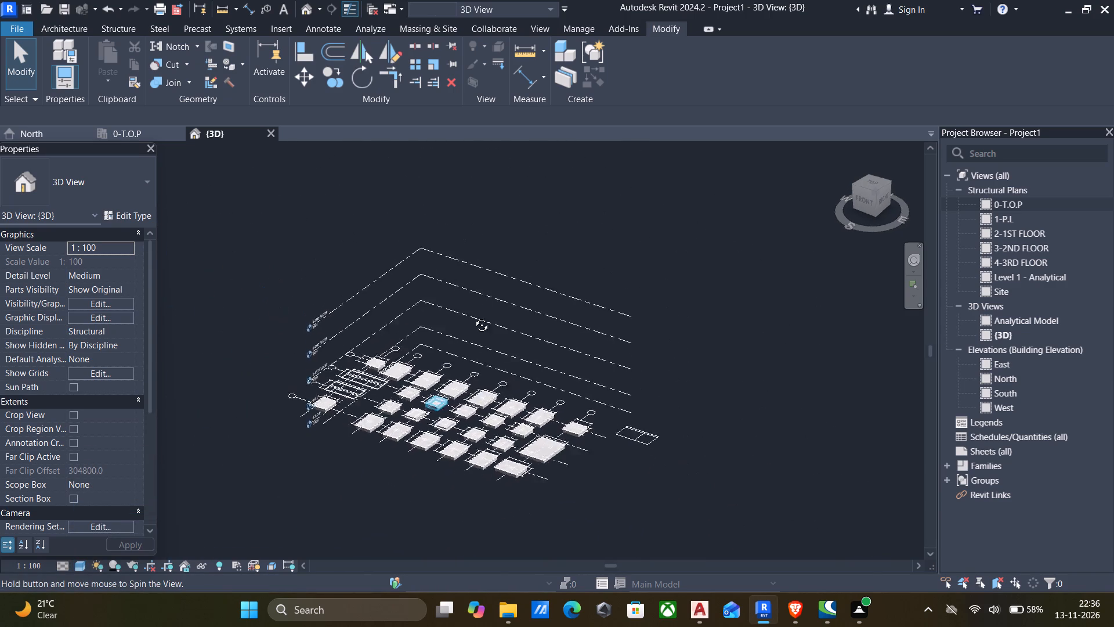
middle_click_drag(473, 316, 464, 439)
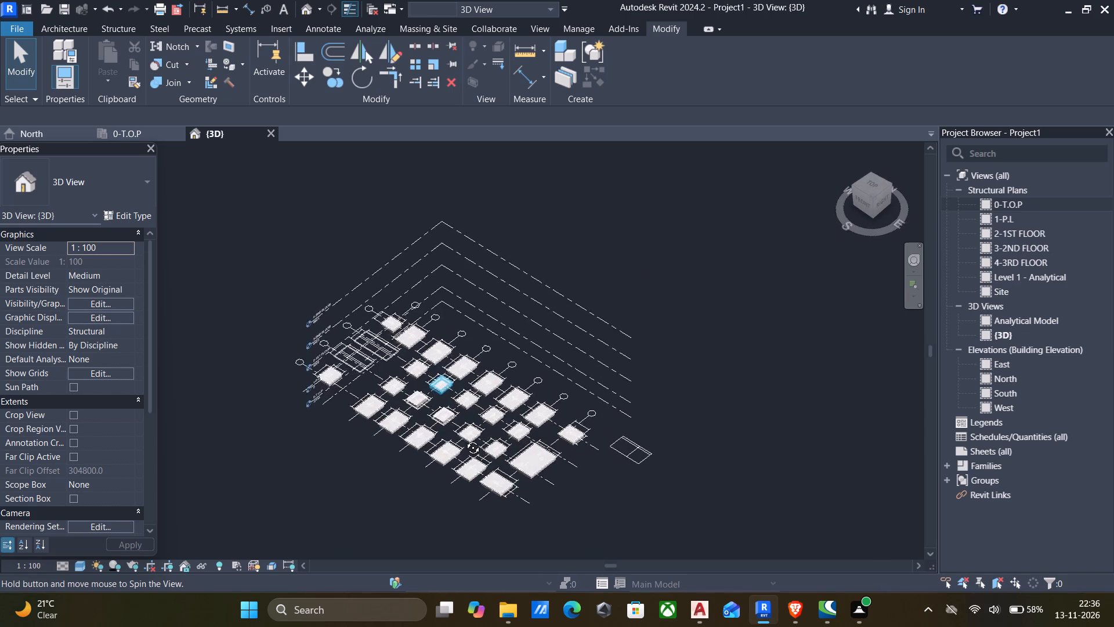
middle_click_drag(464, 439, 496, 449)
scroll(566, 387, "up", 6)
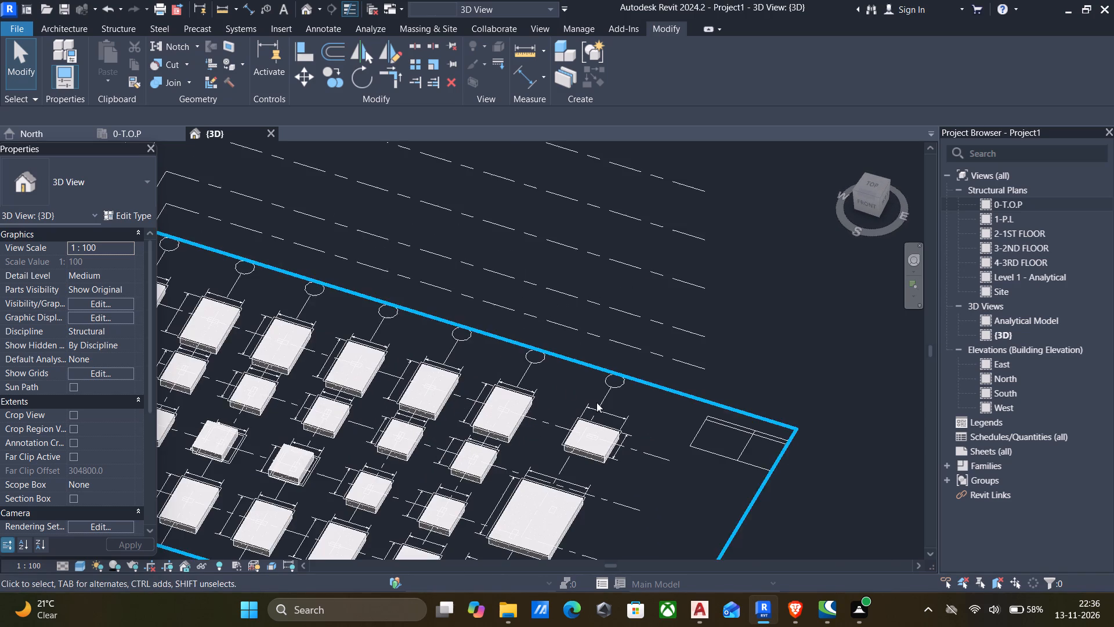
scroll(594, 404, "up", 6)
scroll(582, 406, "down", 6)
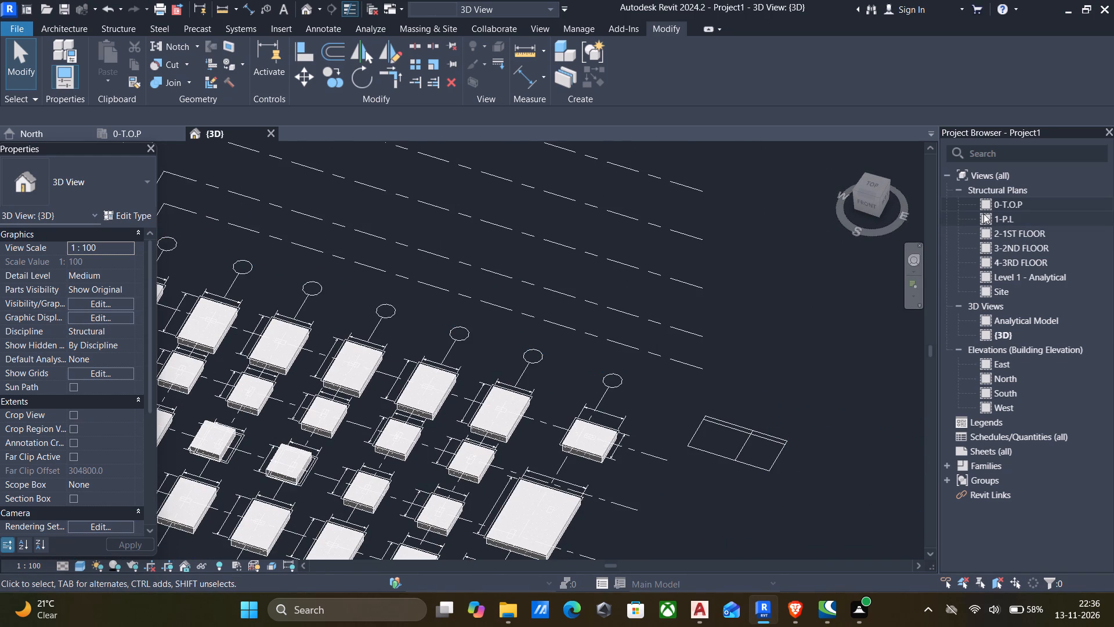
On the 0-T.O.P plan, draw a horizontal building section along grid 1 through the F 1 footing at grid A.
double_click(989, 205)
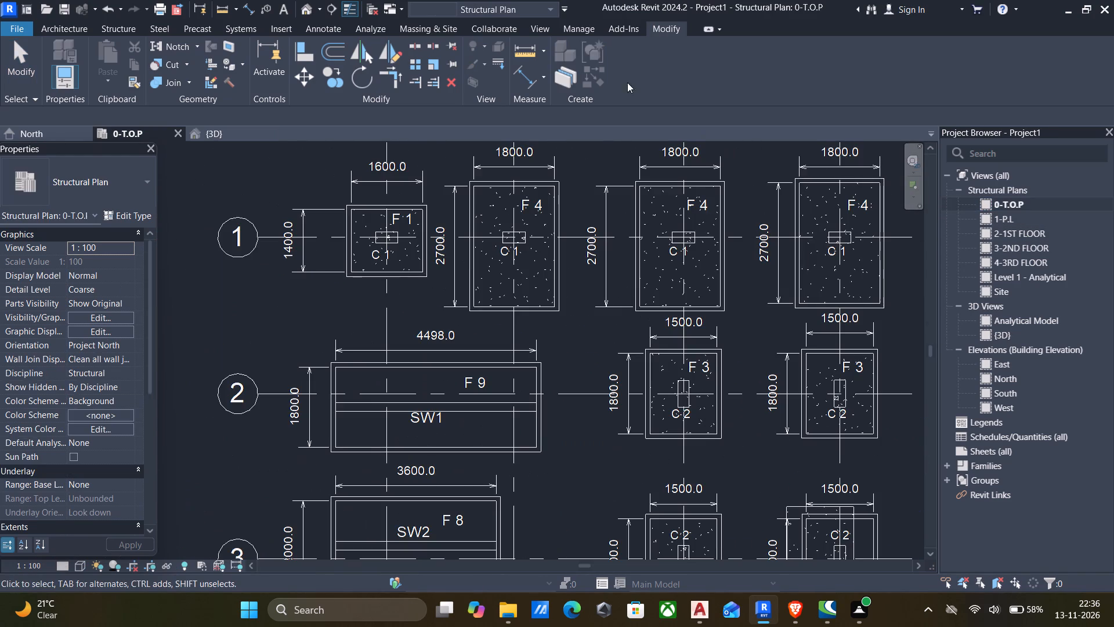
left_click(328, 7)
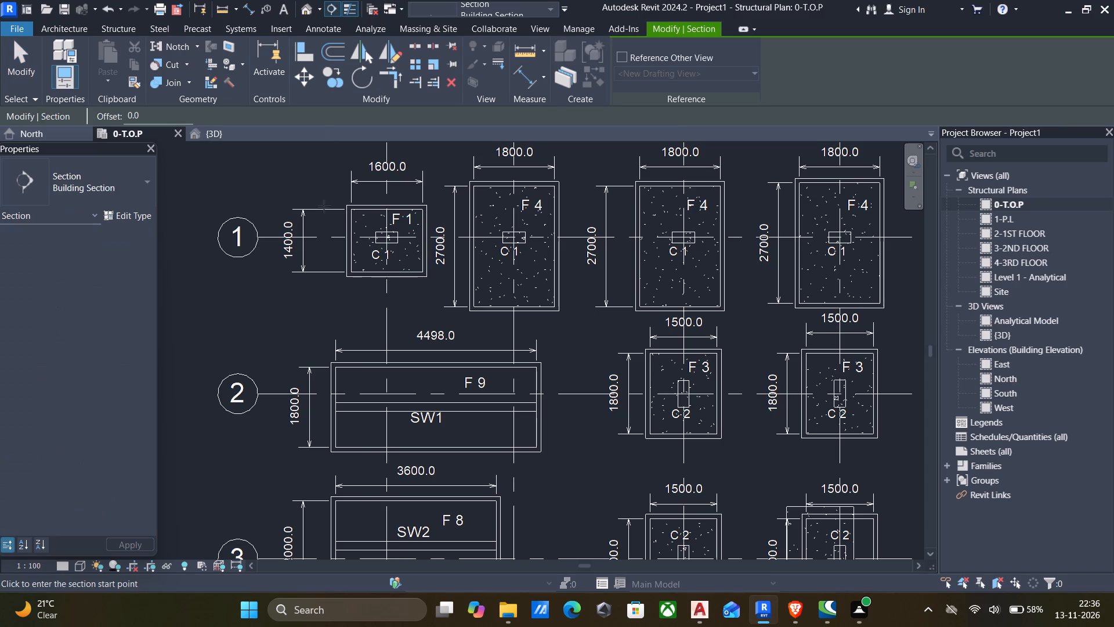
left_click(328, 237)
scroll(457, 236, "up", 3)
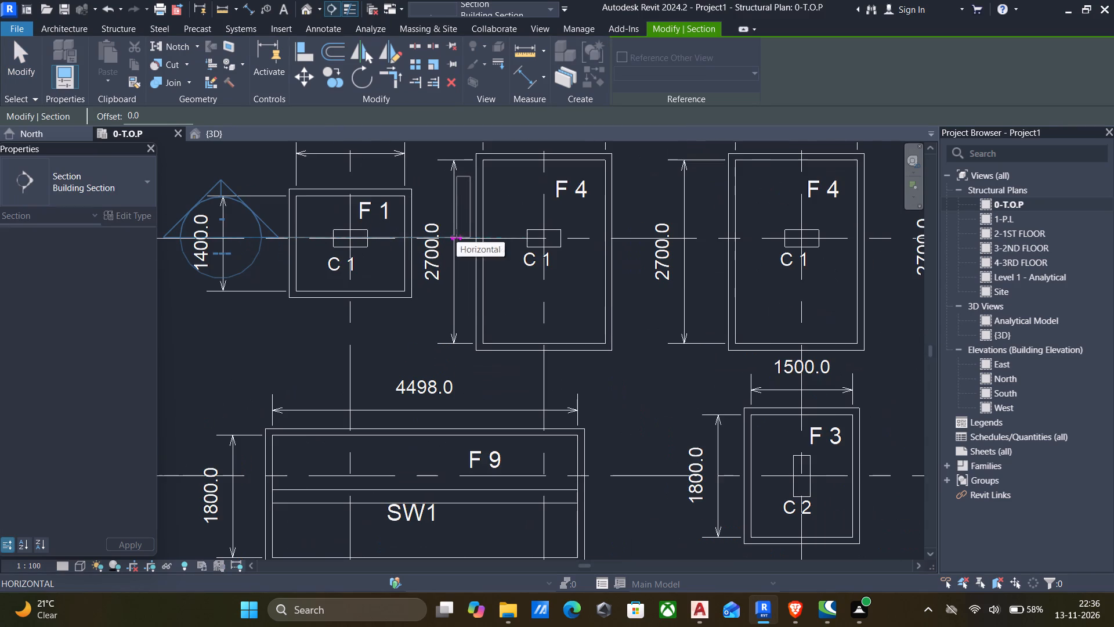
left_click(445, 236)
Shorten the section's view depth to just beyond the F 1 footing, with a far clip offset of about 1090 mm.
scroll(413, 222, "down", 3)
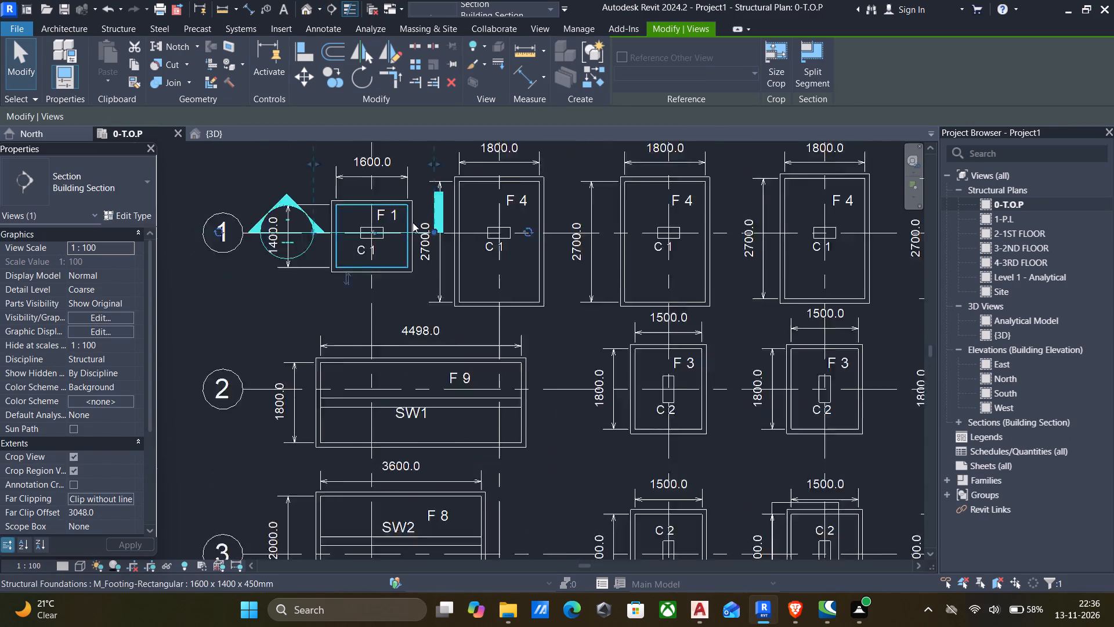
scroll(413, 222, "down", 6)
middle_click_drag(406, 230, 413, 275)
scroll(403, 211, "up", 5)
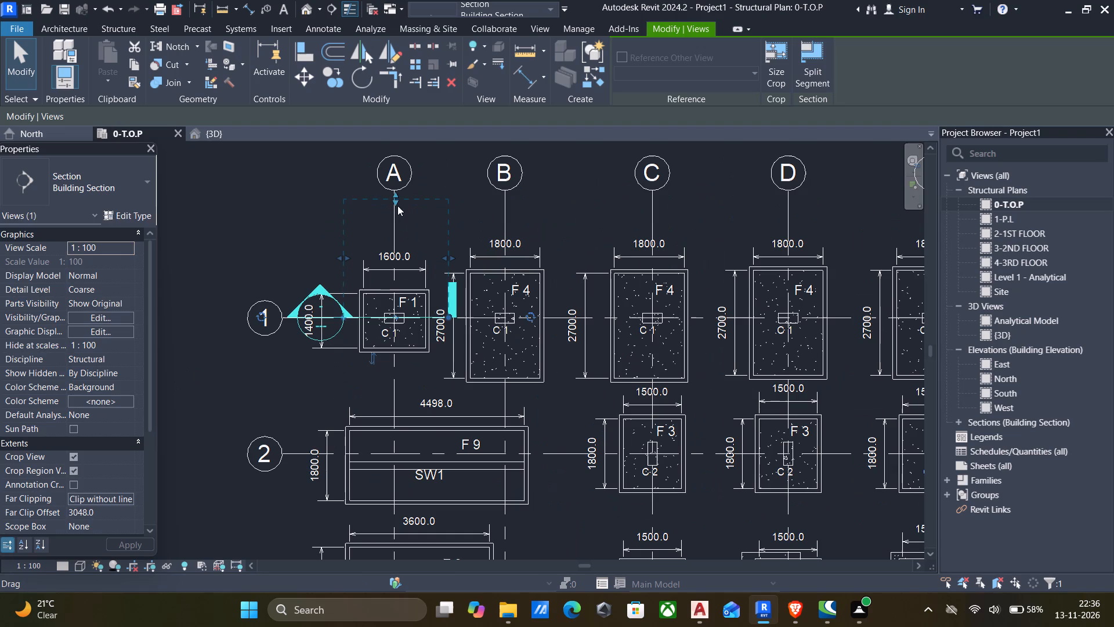
left_click_drag(396, 203, 392, 273)
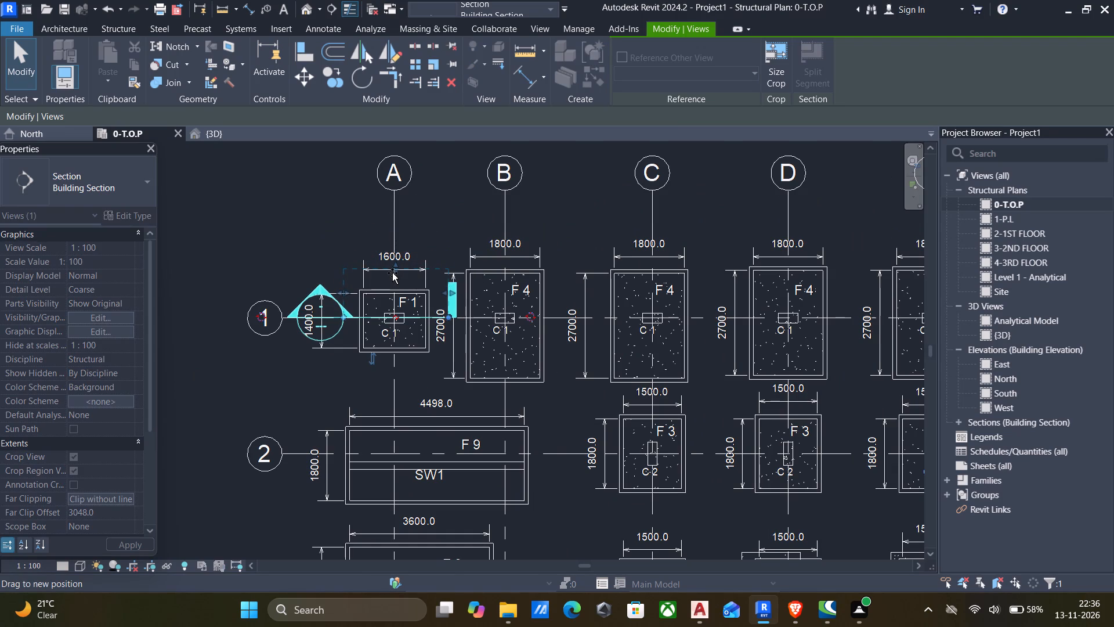
left_click_drag(392, 273, 393, 279)
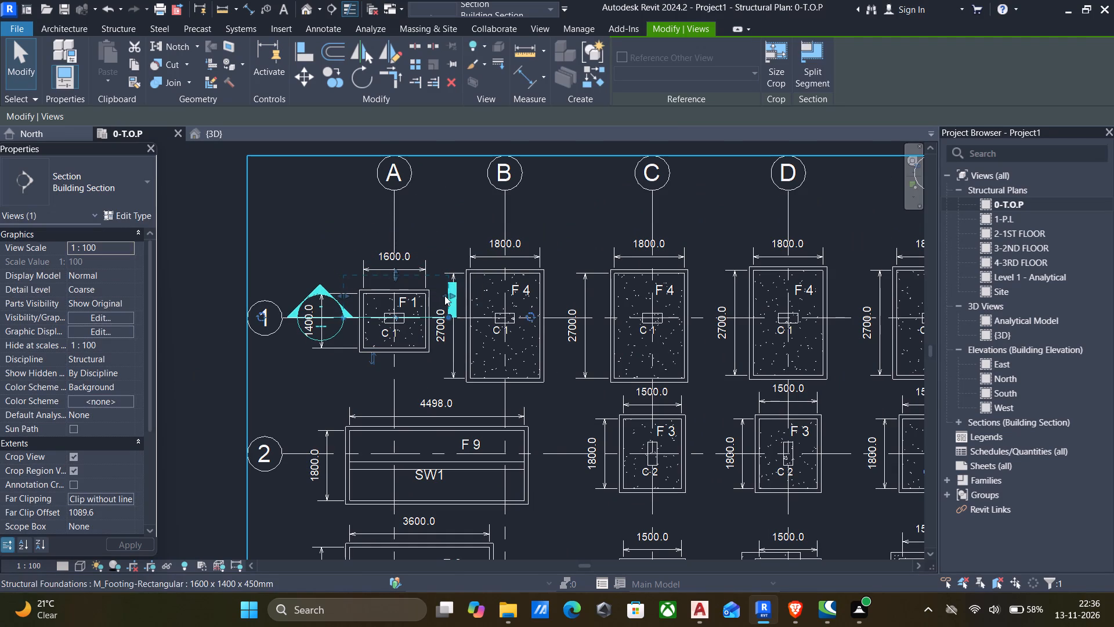
Open the view of the building section cut through the F 1 footing.
right_click(455, 305)
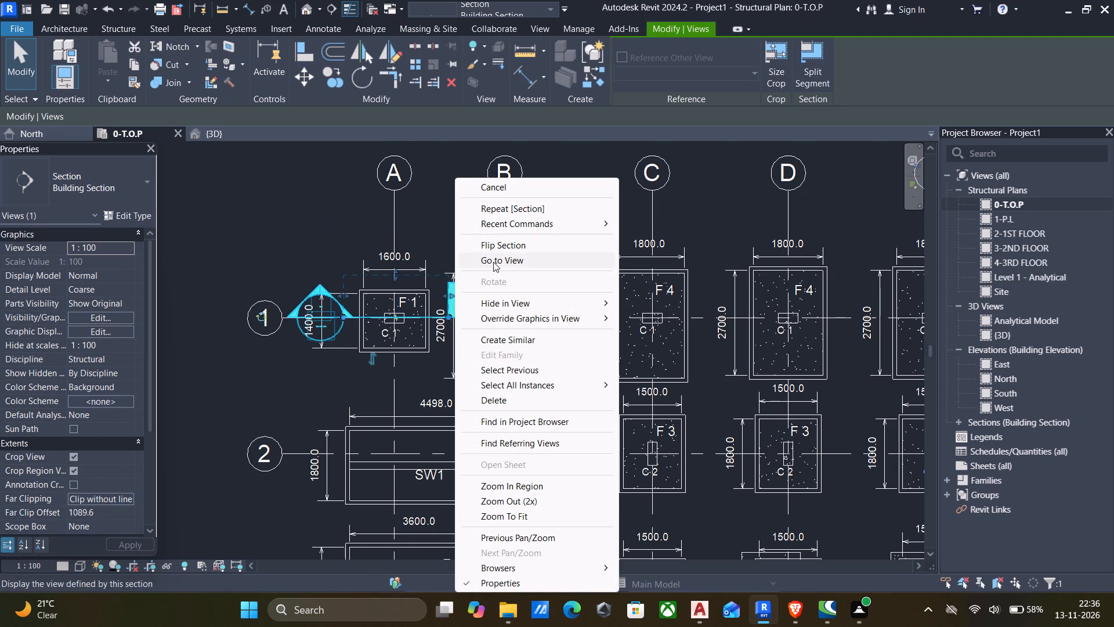
left_click(494, 262)
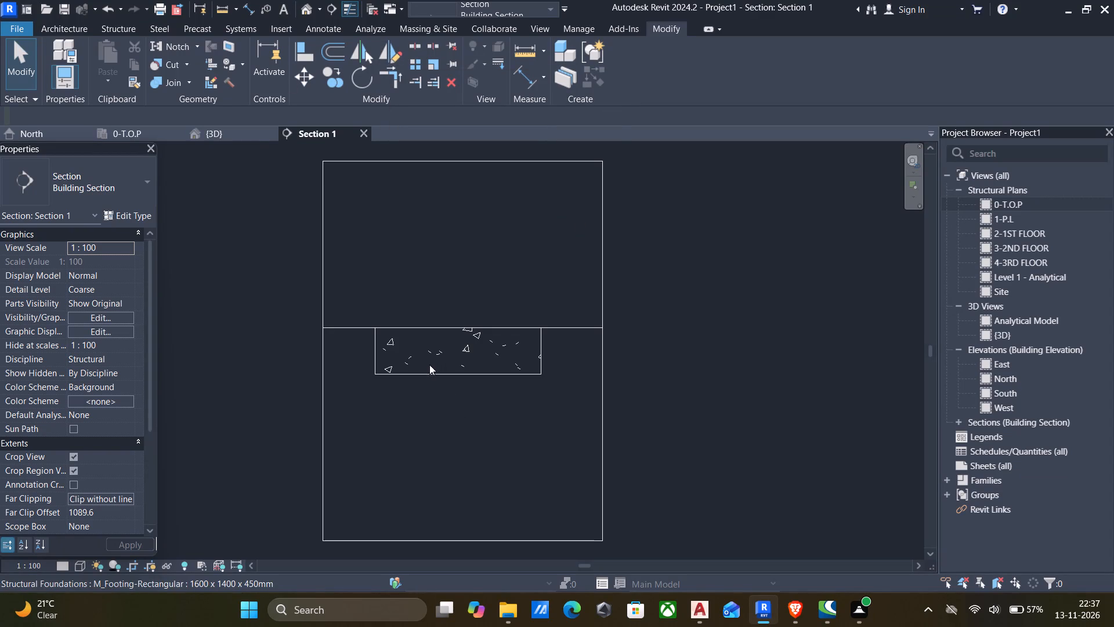
Add a new rebar cover type named Footing Cover in the Rebar Cover Settings.
left_click(108, 27)
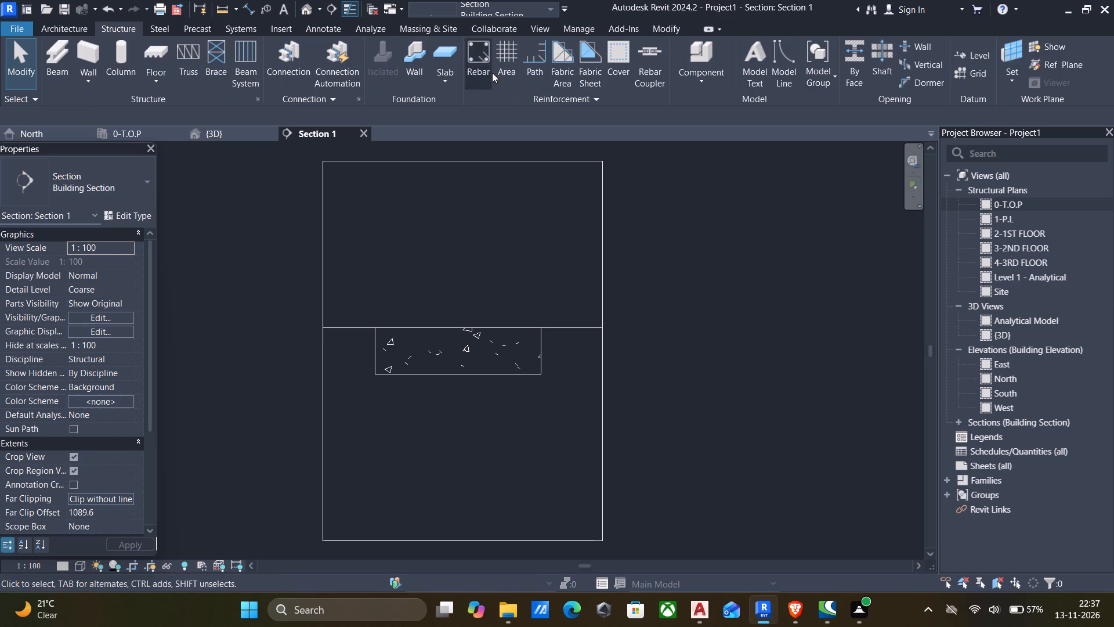
left_click(619, 55)
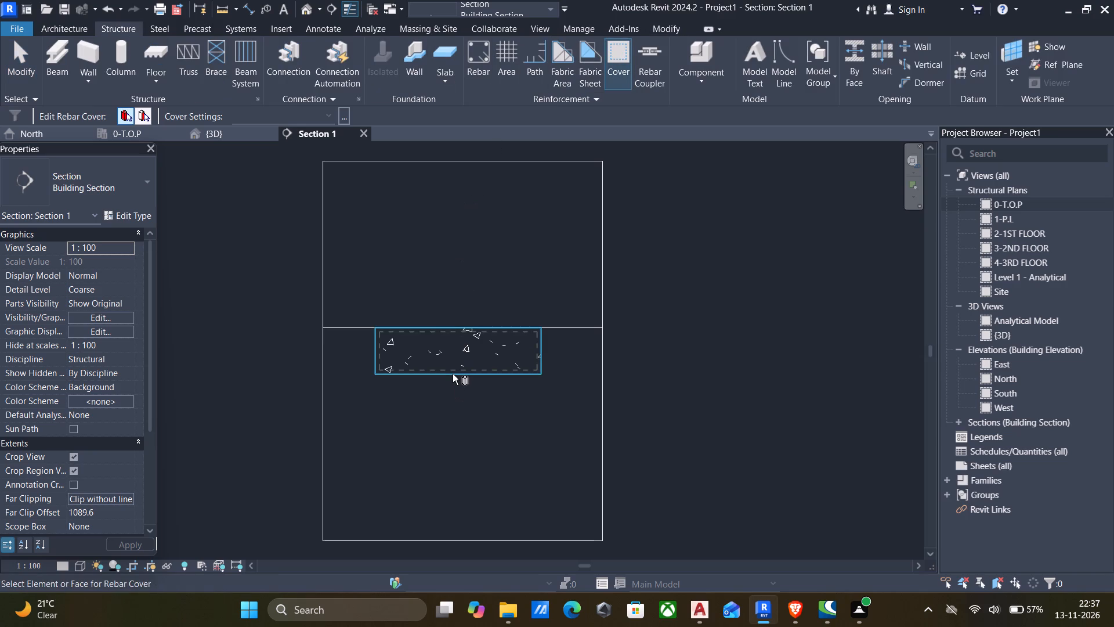
left_click(453, 374)
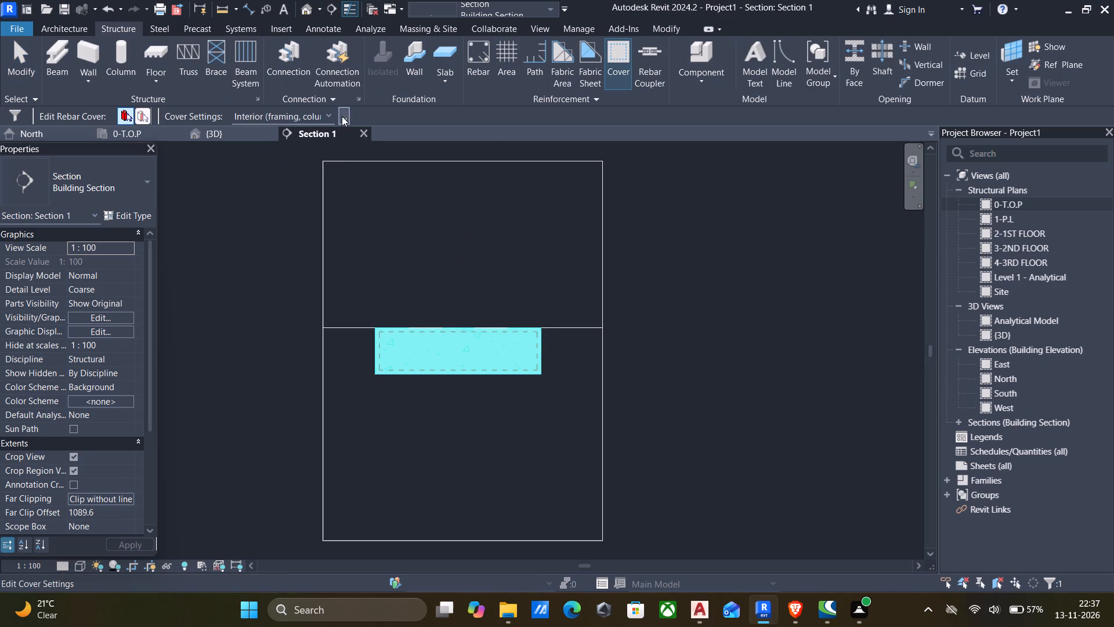
left_click(572, 102)
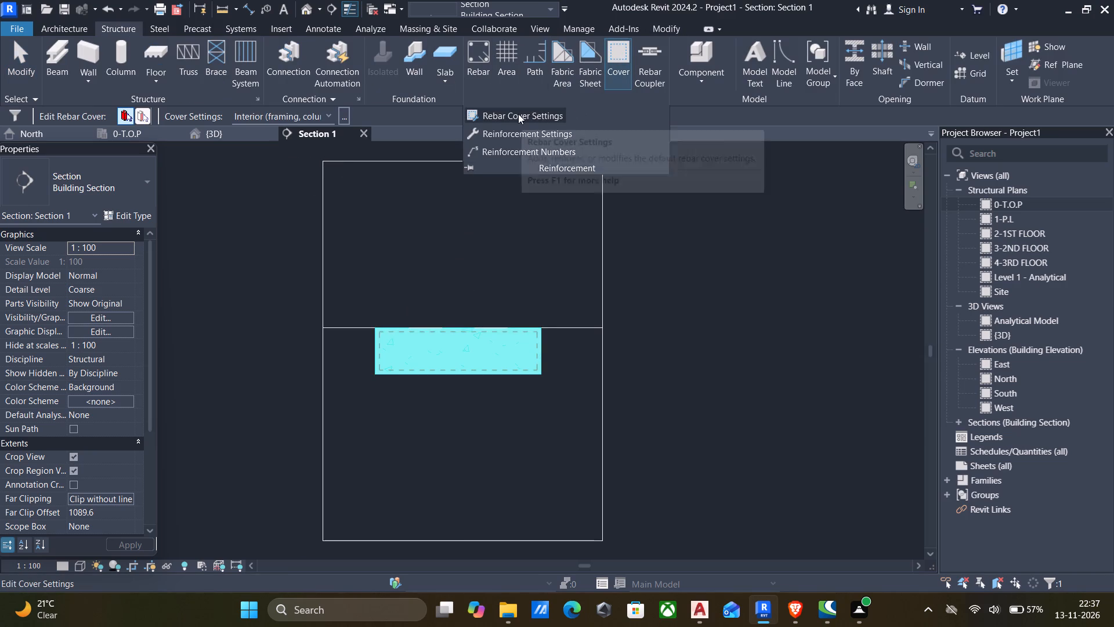
left_click(518, 114)
left_click(698, 268)
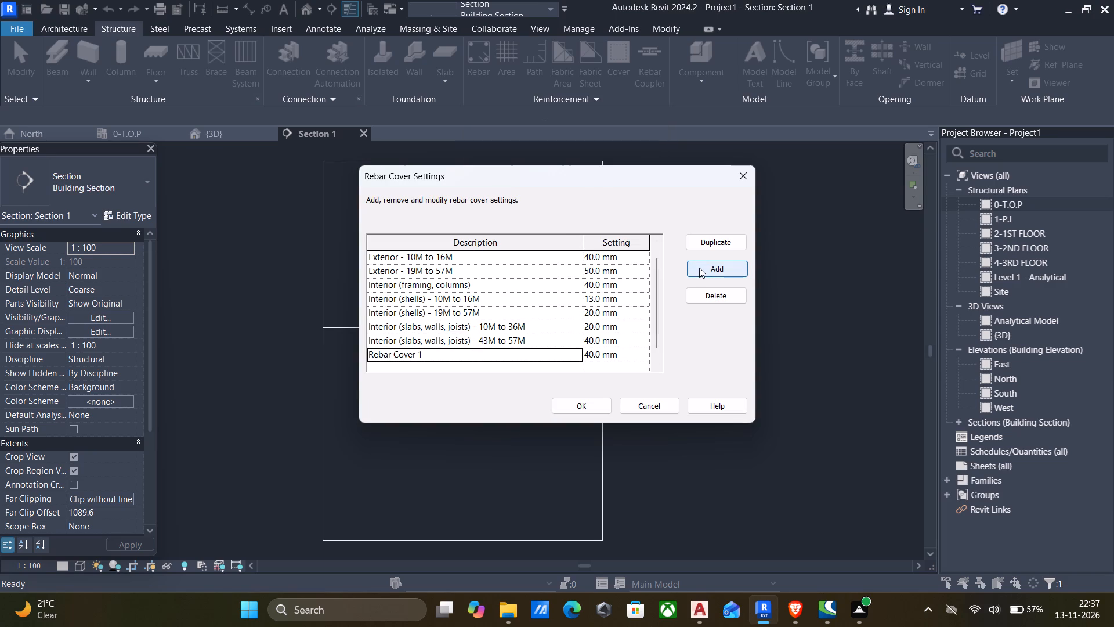
left_click(445, 356)
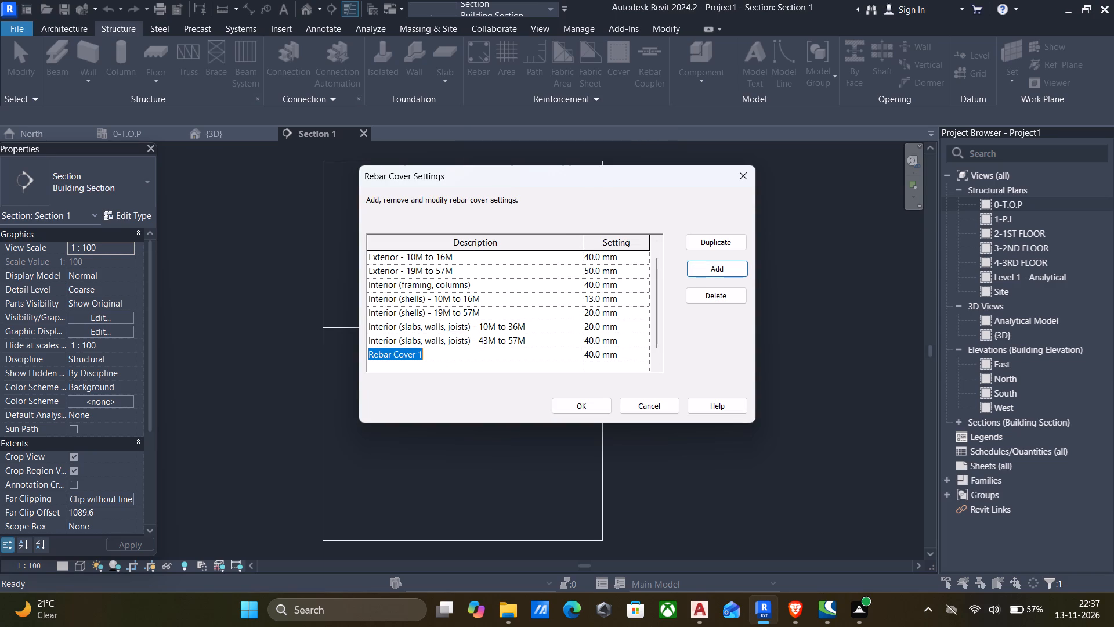
key("f")
type("ootin")
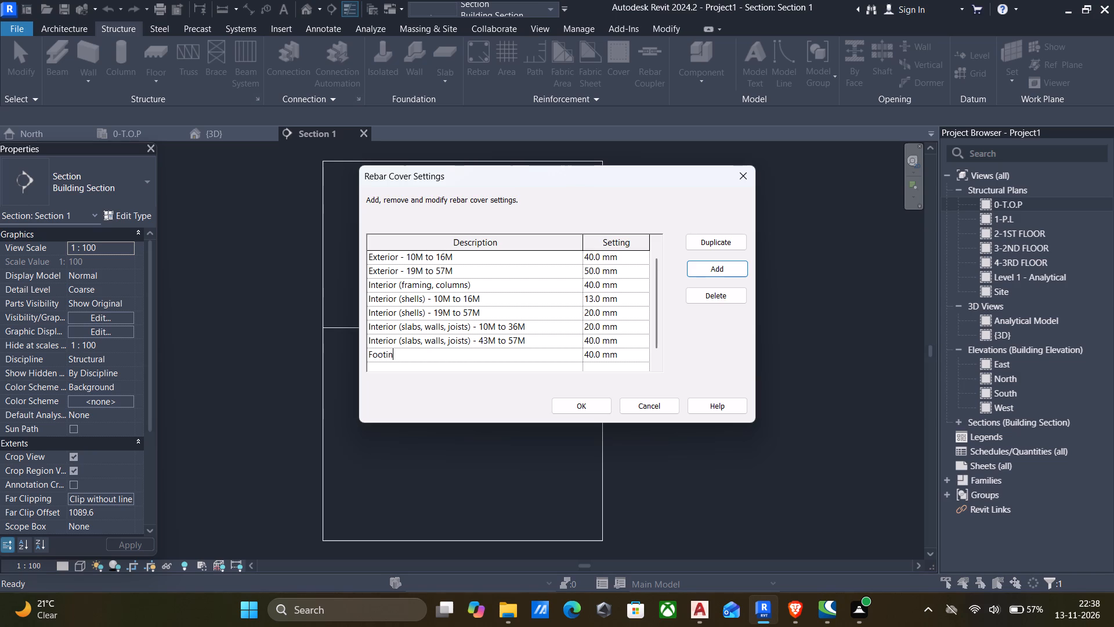
type("g")
key("space")
type("over")
Set the Footing Cover thickness to 50 mm and accept the rebar cover settings.
scroll(587, 356, "up", 4)
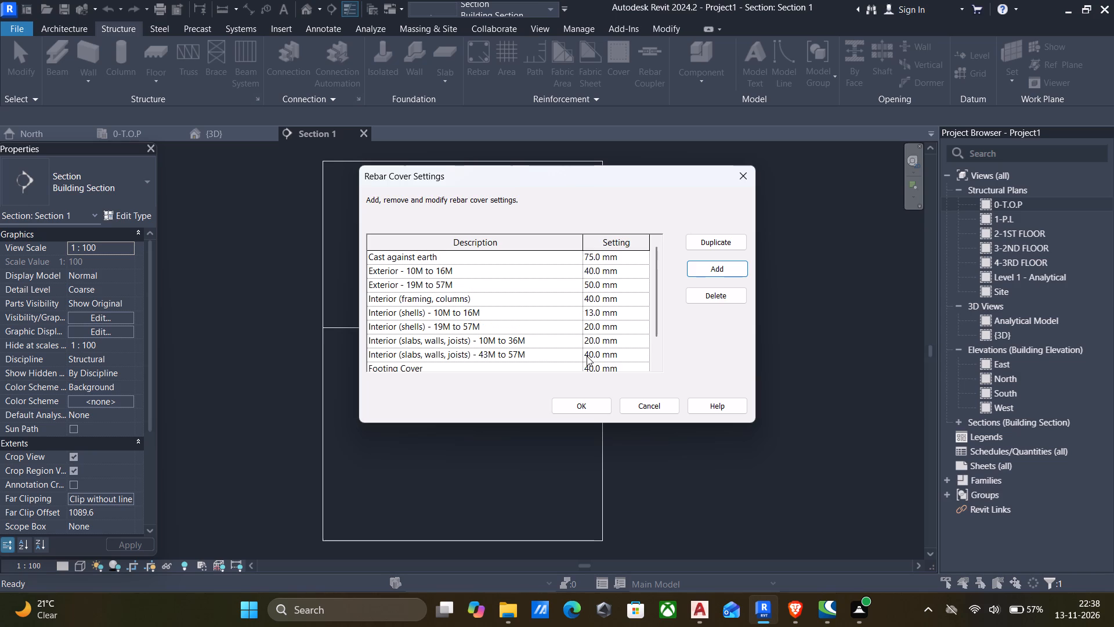
scroll(589, 349, "up", 2)
scroll(594, 355, "down", 4)
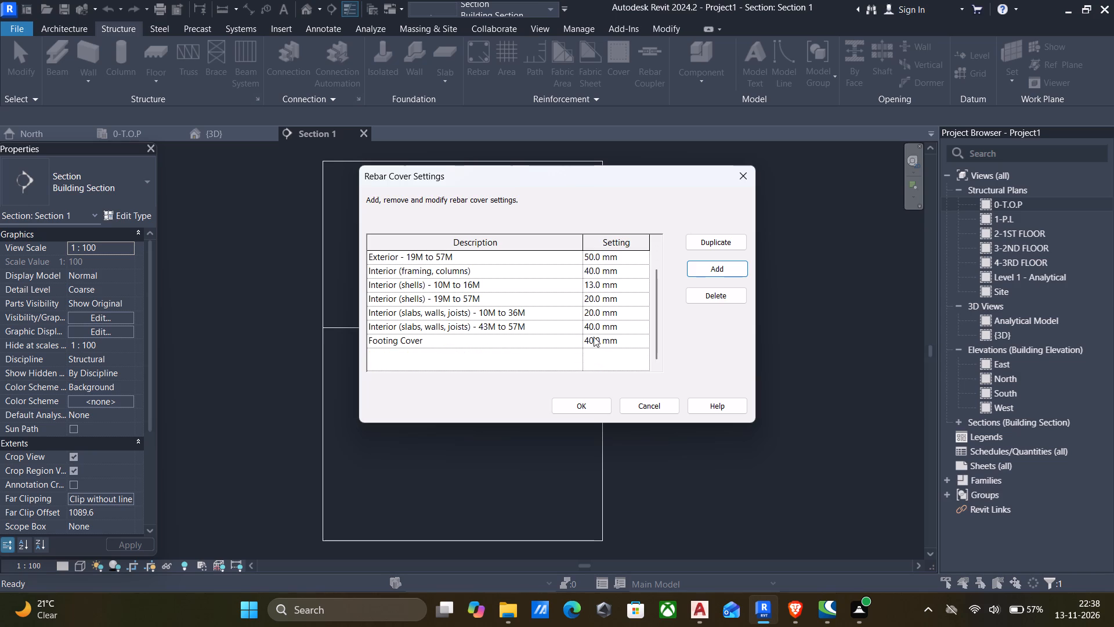
left_click(591, 337)
key("BackSpace")
key("5")
left_click(583, 405)
Assign the Footing Cover <50 mm> rebar cover setting to the whole footing in the section.
scroll(565, 400, "down", 8)
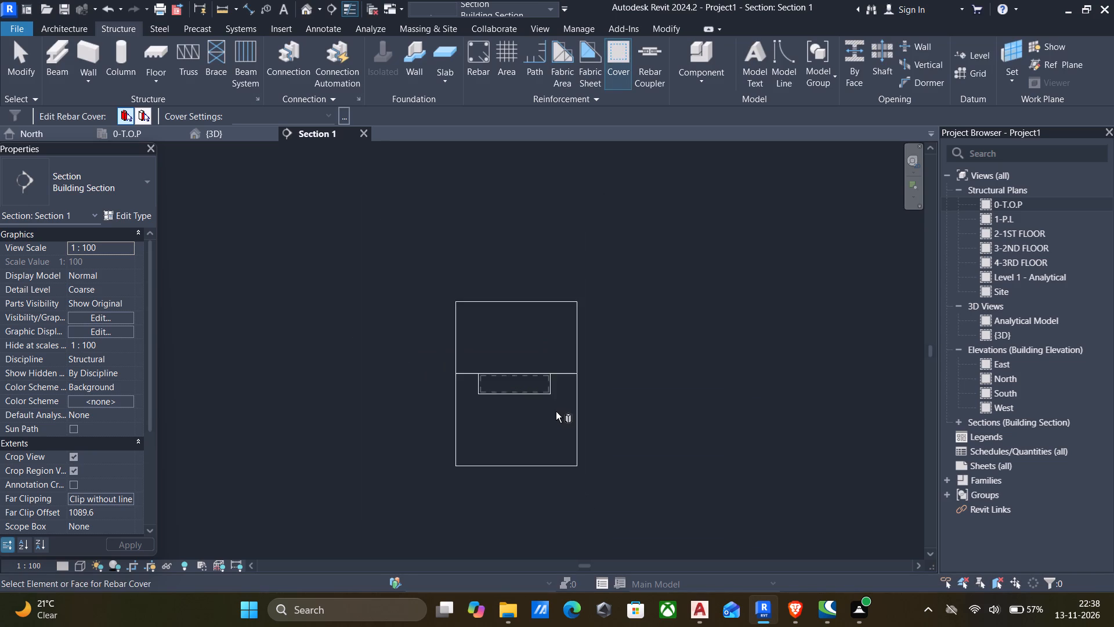
scroll(556, 412, "down", 5)
scroll(545, 405, "up", 10)
left_click(543, 408)
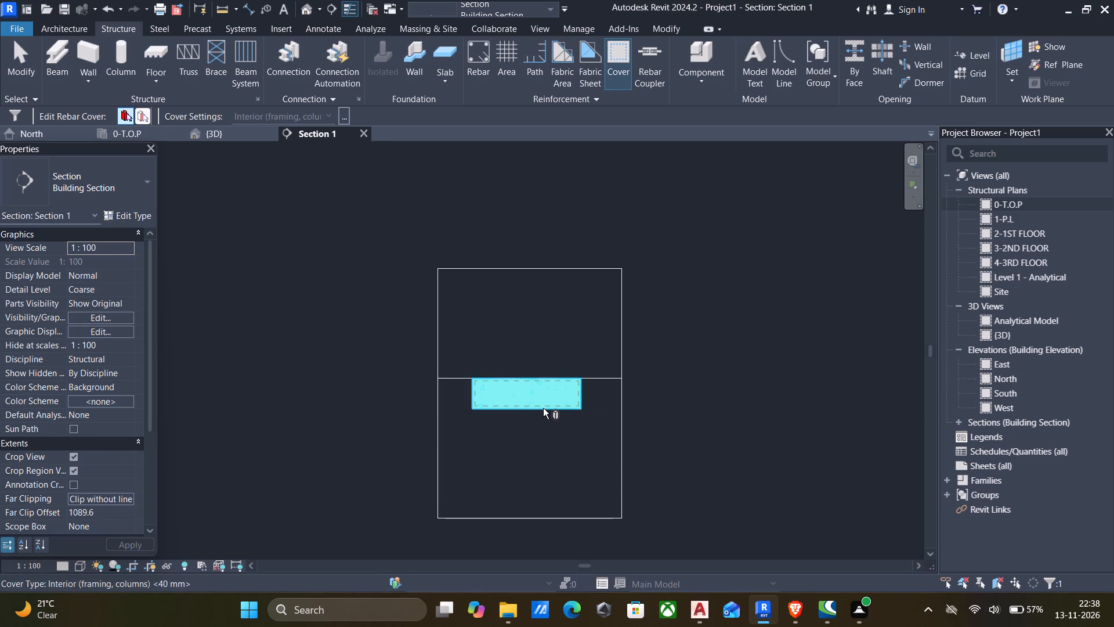
left_click(325, 111)
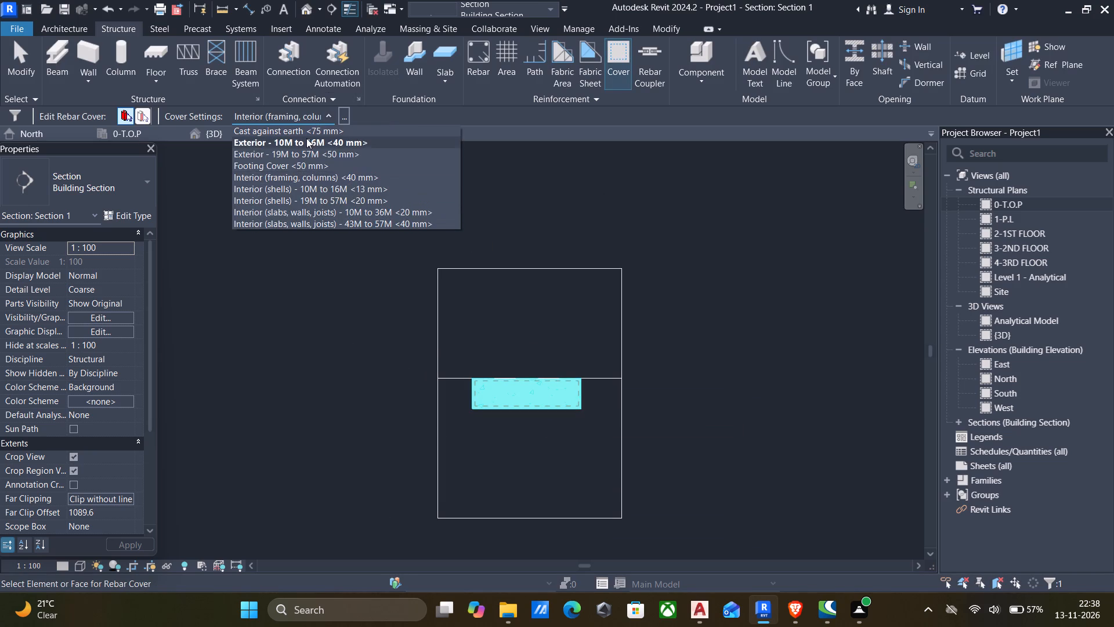
left_click(295, 163)
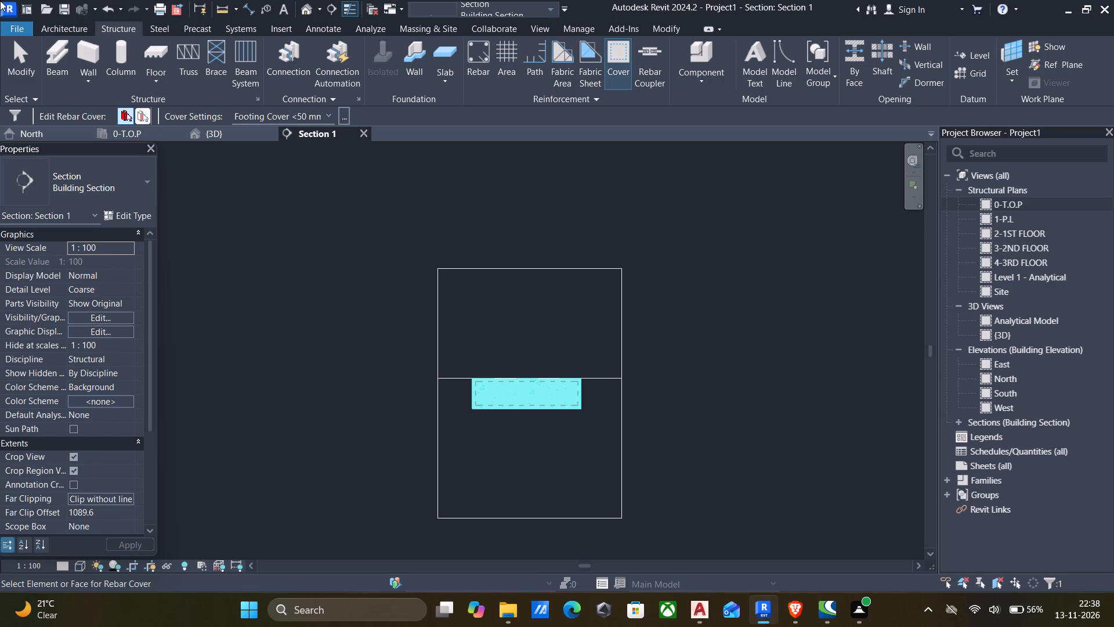
Place a 13M rebar of shape M_02 along the bottom cover of the footing, parallel to the work plane.
left_click(478, 58)
left_click(584, 338)
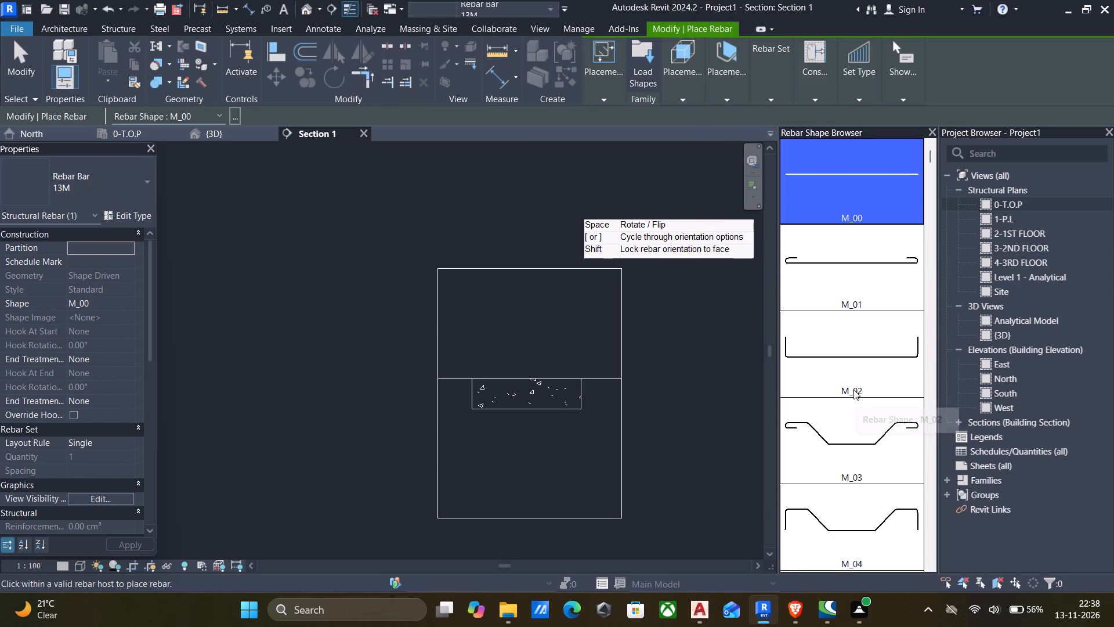
left_click(847, 359)
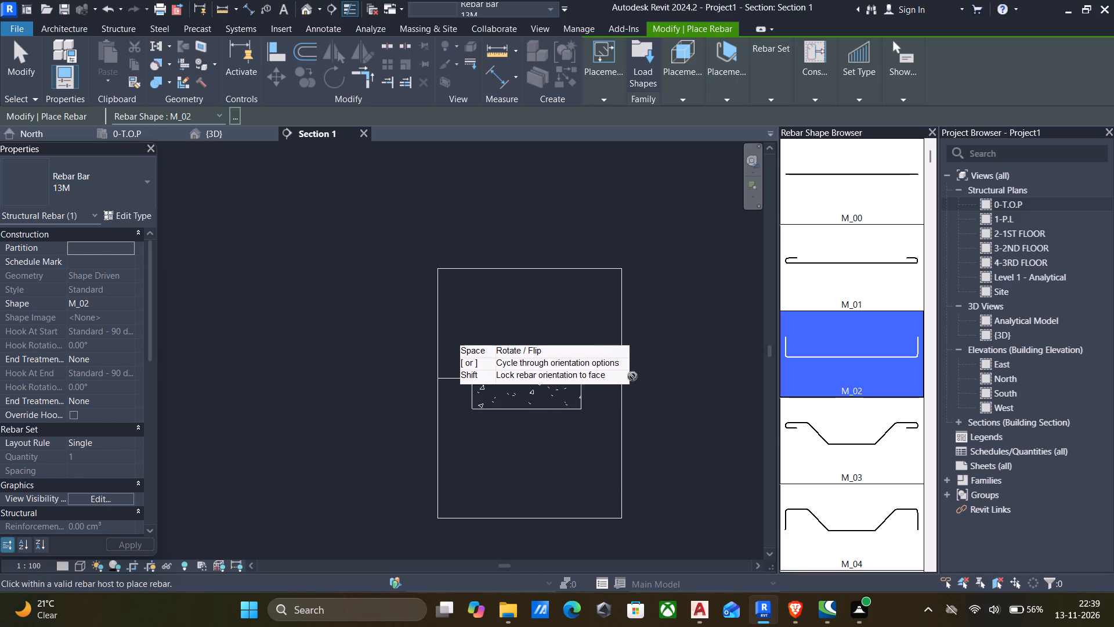
scroll(521, 396, "up", 4)
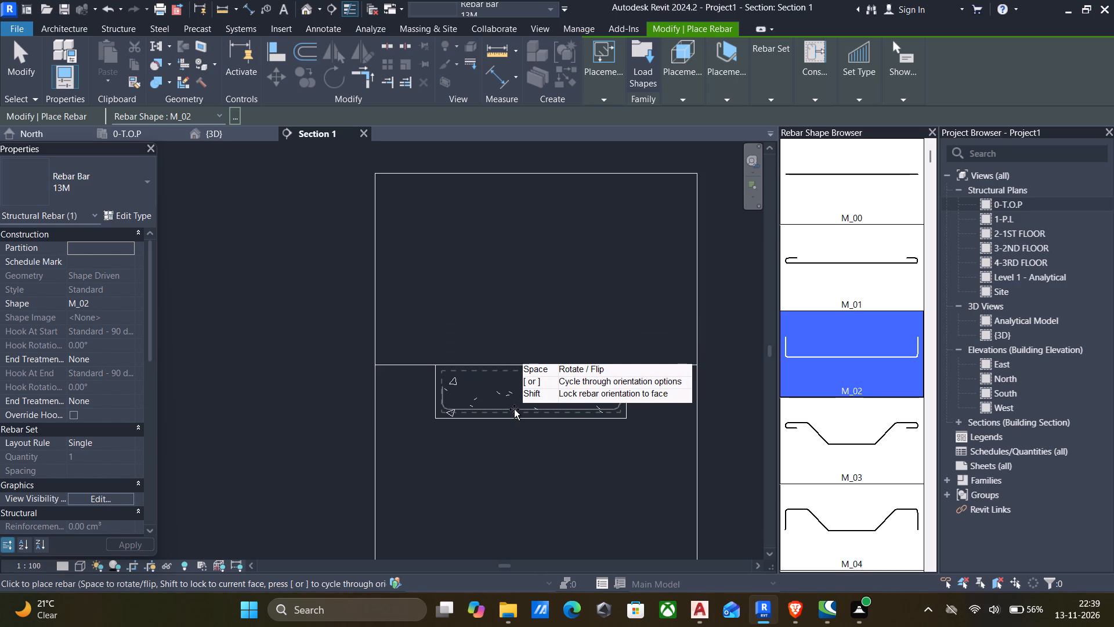
scroll(512, 412, "up", 3)
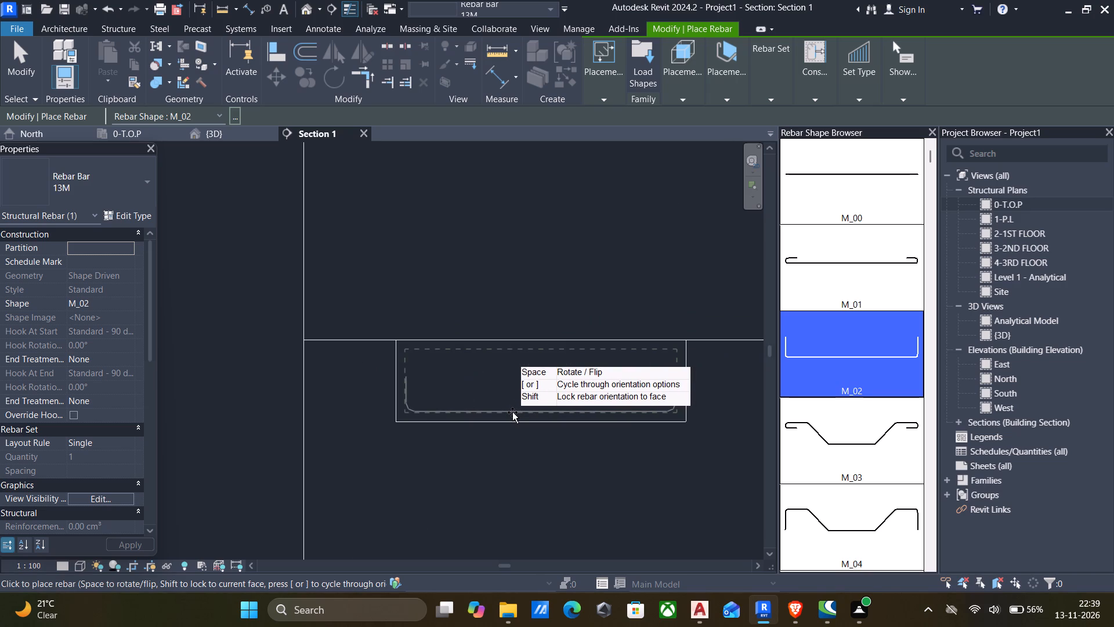
scroll(512, 412, "up", 3)
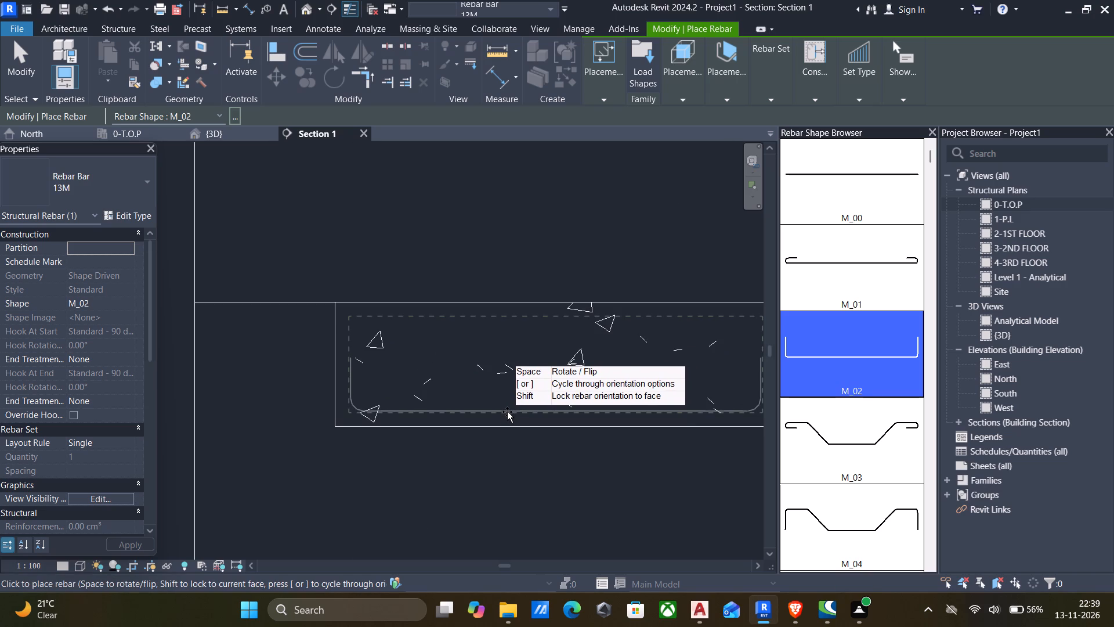
left_click(507, 412)
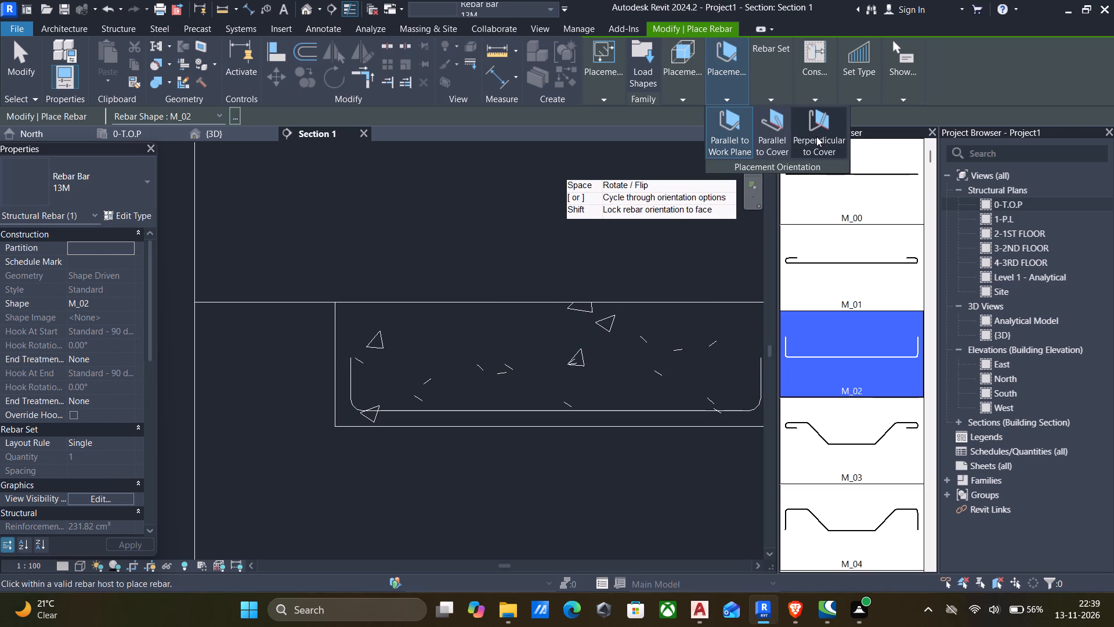
Place a 13M M_02 rebar perpendicular to cover, resting on the first bar near its right-hand bend, and finish placing rebar.
left_click(820, 134)
scroll(747, 405, "down", 1)
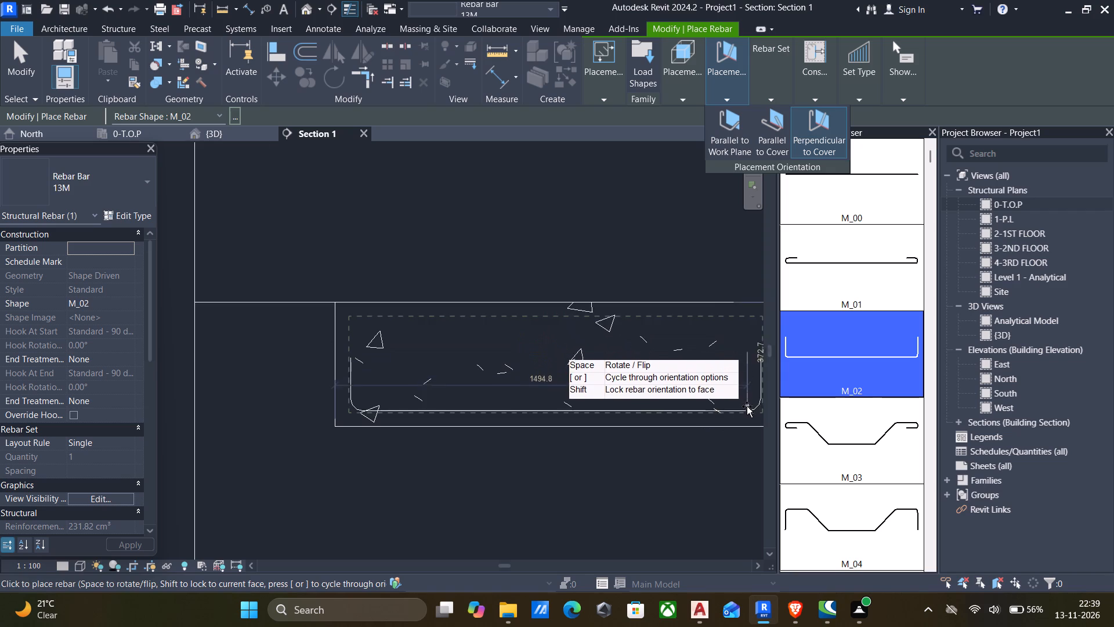
middle_click_drag(737, 403, 599, 328)
scroll(598, 329, "up", 14)
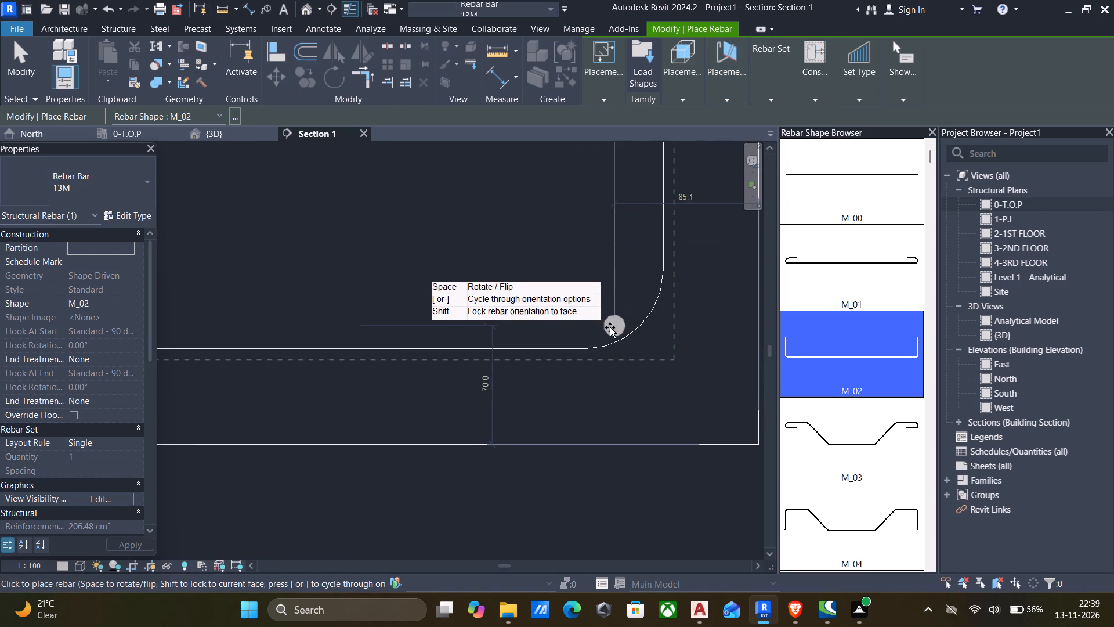
scroll(606, 329, "up", 5)
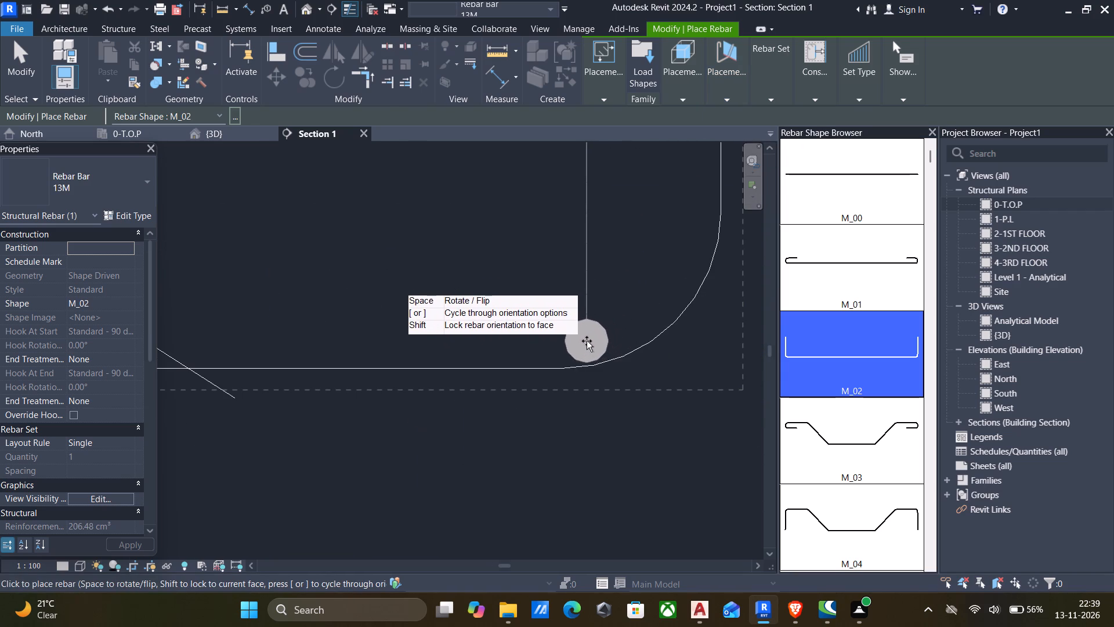
scroll(590, 347, "up", 6)
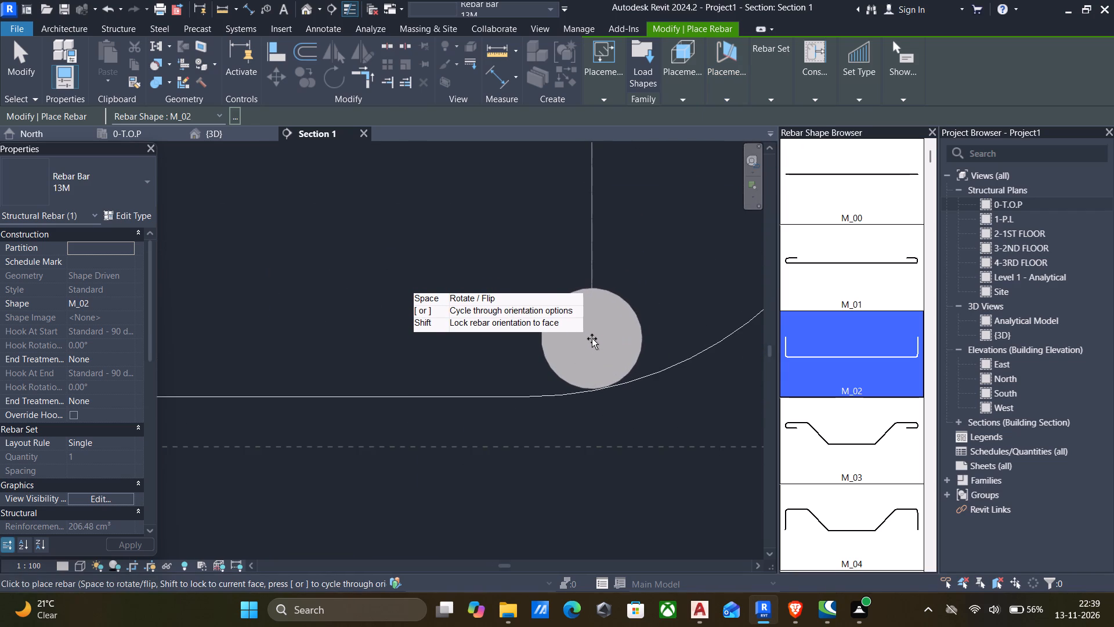
scroll(592, 339, "up", 2)
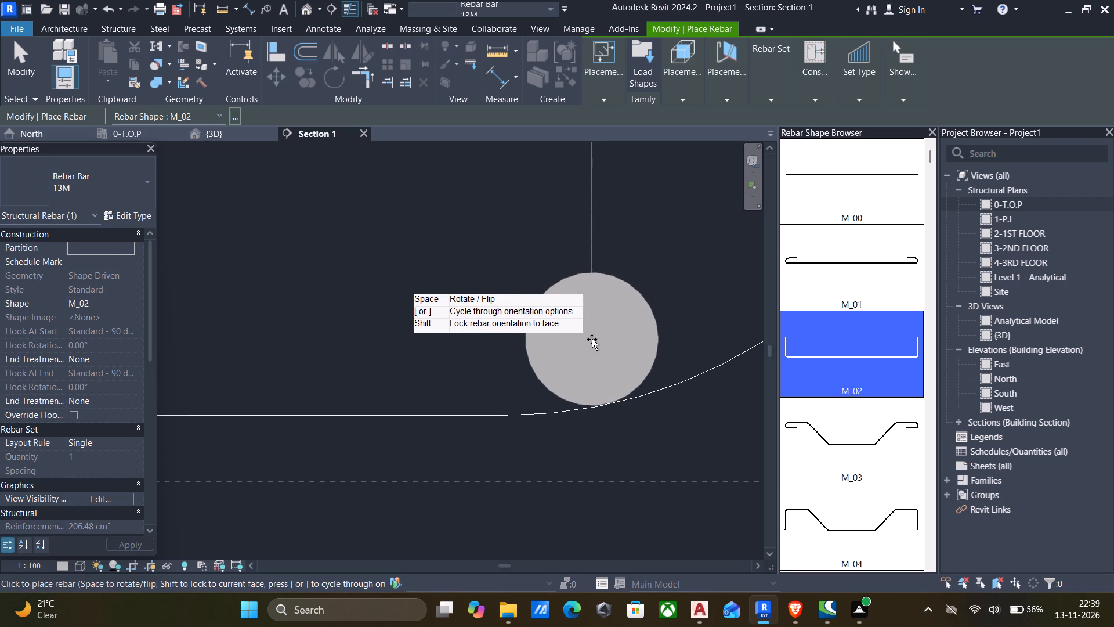
left_click(592, 340)
scroll(592, 340, "down", 6)
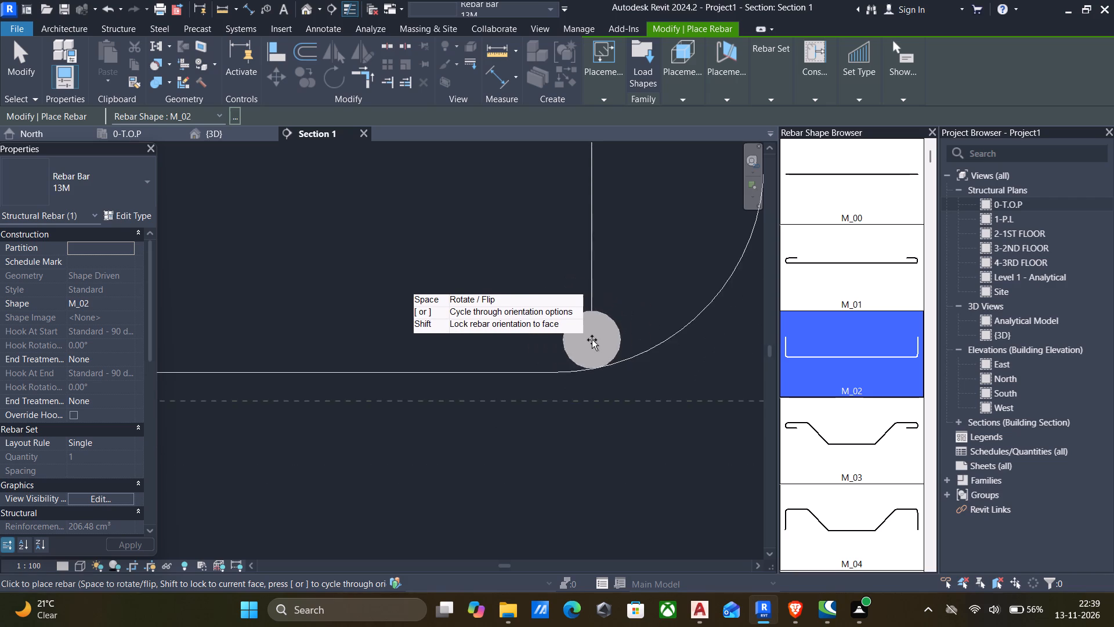
scroll(592, 340, "down", 11)
middle_click_drag(590, 349, 587, 408)
scroll(595, 381, "down", 5)
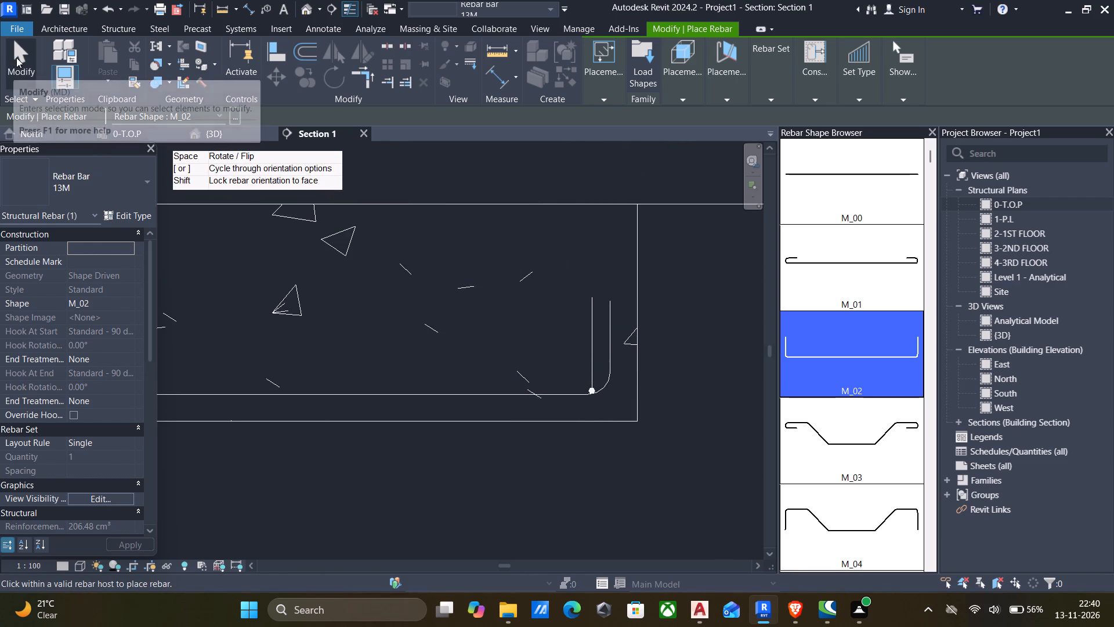
left_click(16, 57)
Set the perpendicular bar's layout to Maximum Spacing with a spacing of 150 mm.
left_click(589, 351)
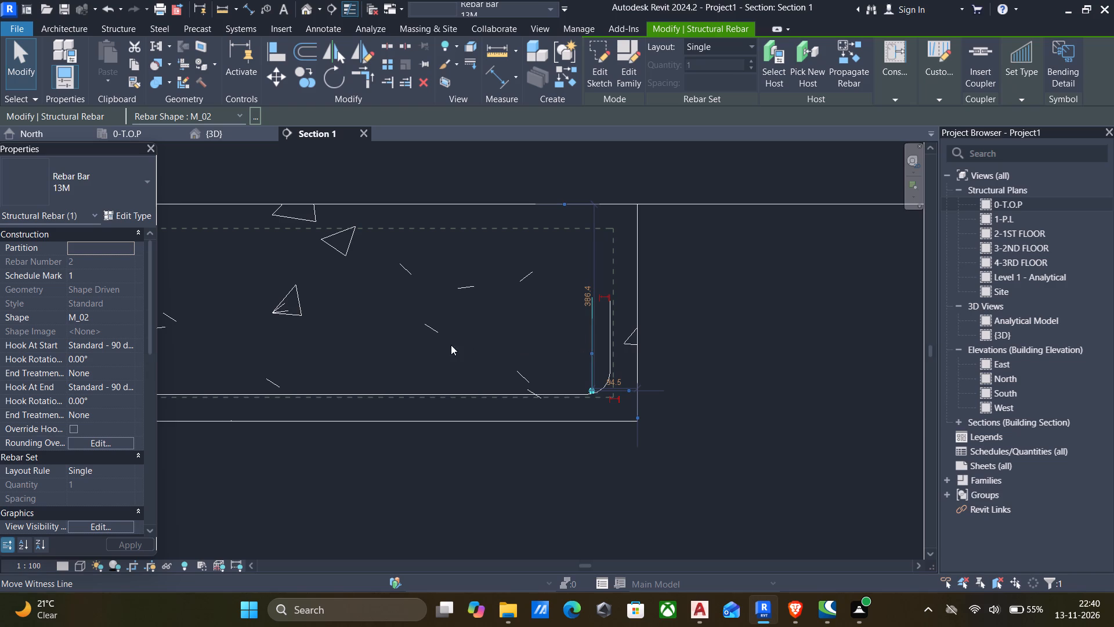
scroll(479, 361, "down", 2)
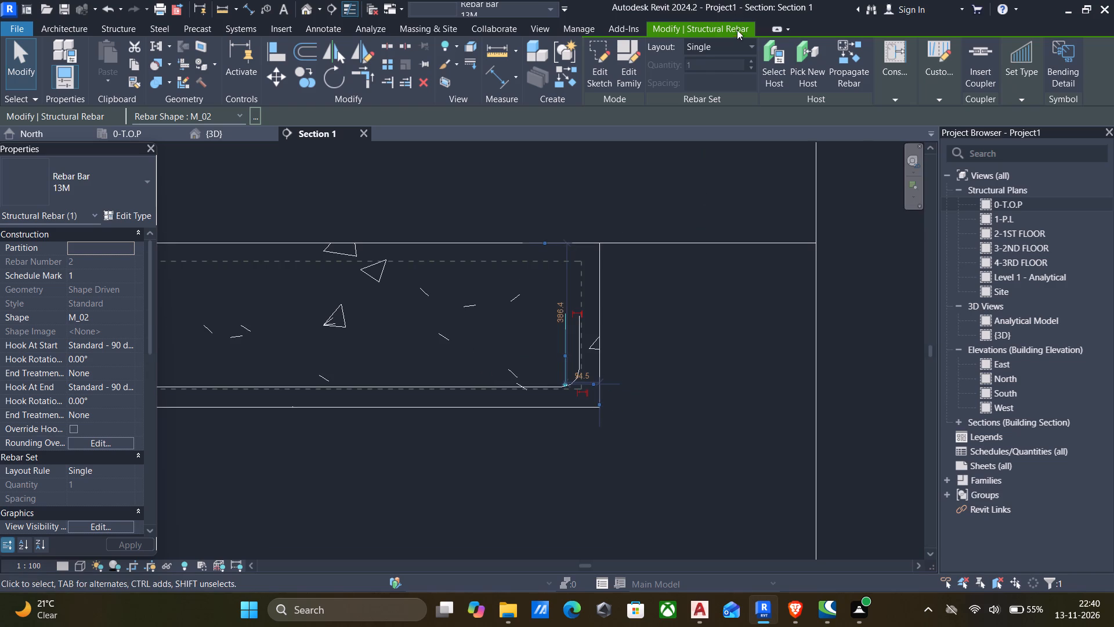
left_click(742, 43)
left_click(718, 93)
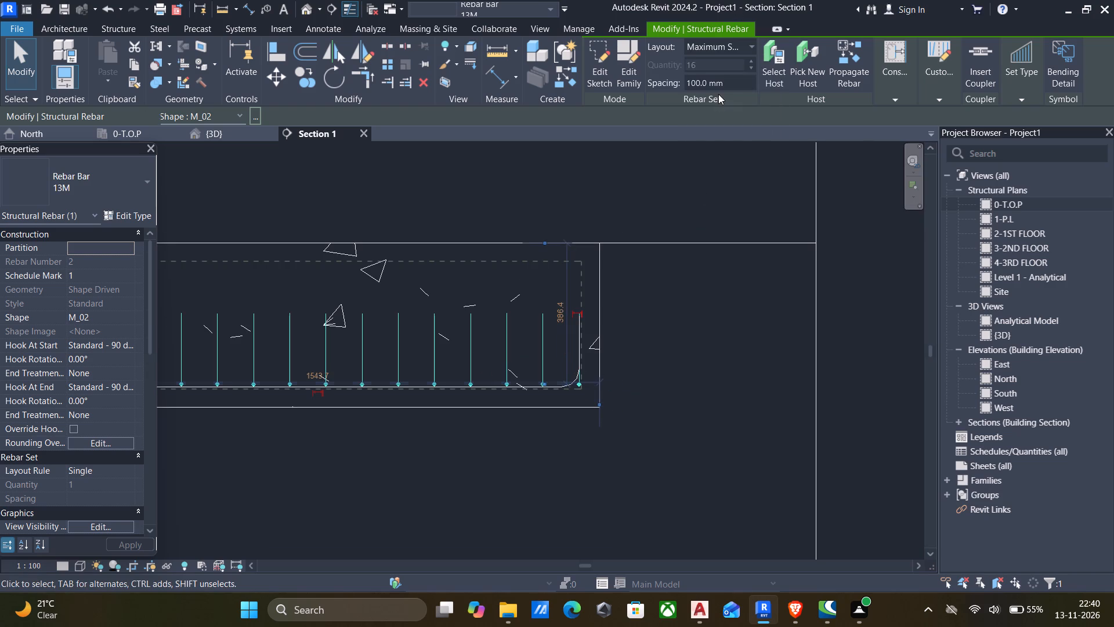
left_click(750, 78)
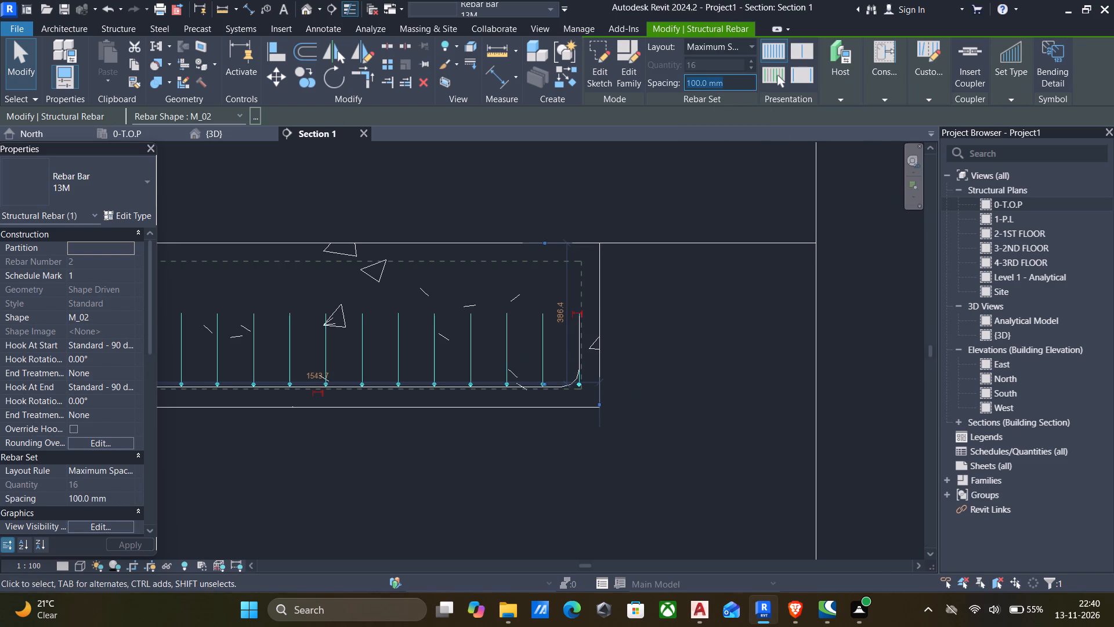
type("150")
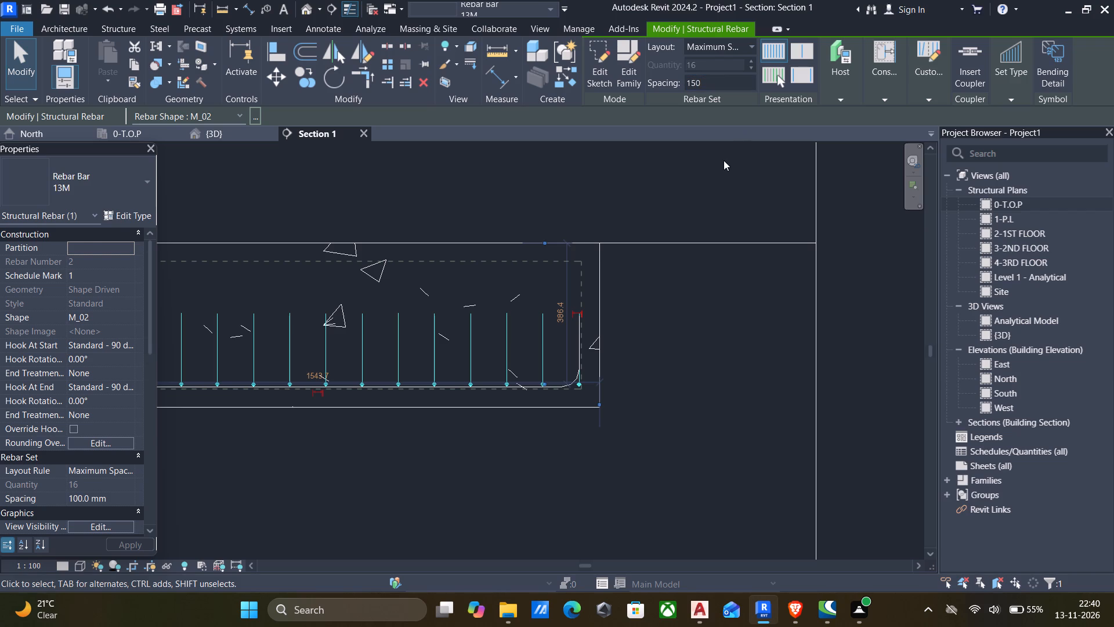
left_click(720, 163)
Pull the right end of the perpendicular rebar set inward, to where the U-shaped bar's bend begins.
scroll(649, 227, "down", 5)
scroll(609, 290, "up", 4)
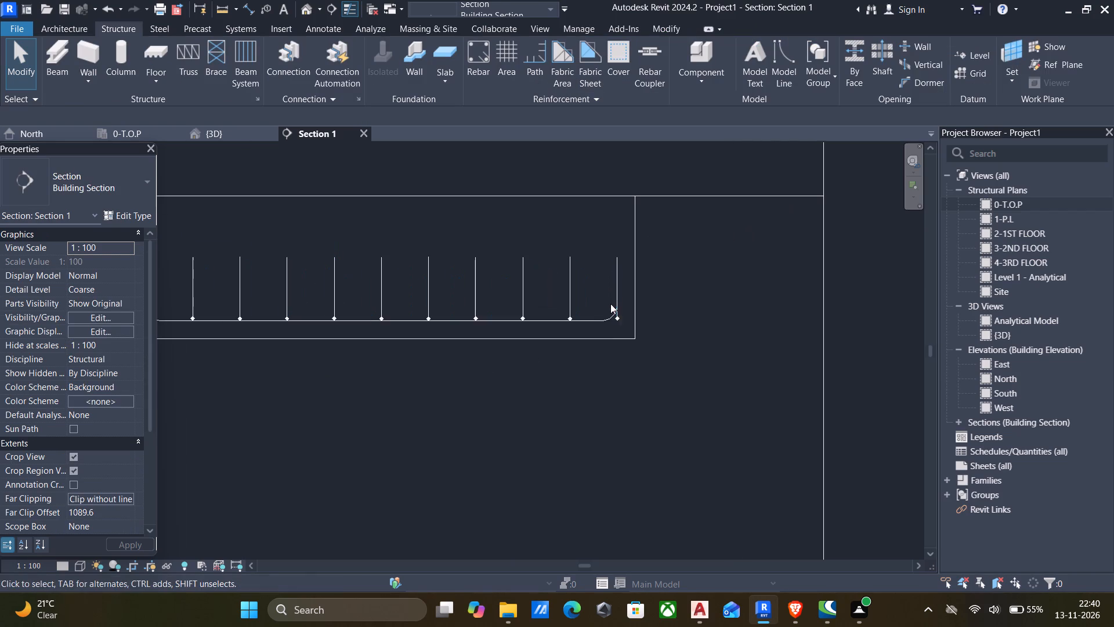
left_click(620, 320)
scroll(616, 308, "up", 9)
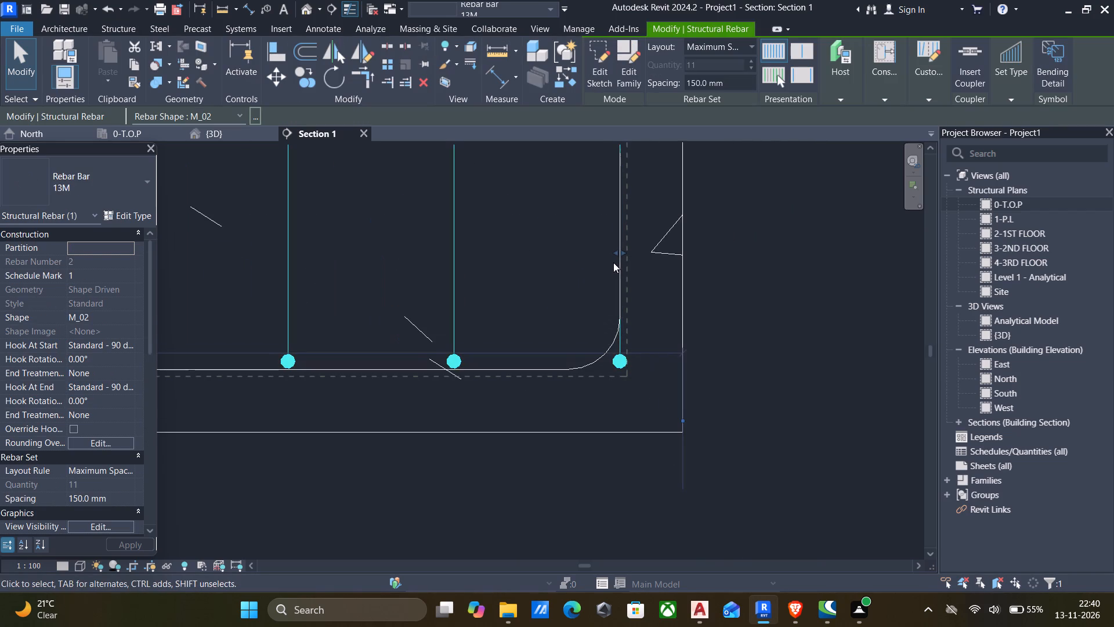
left_click_drag(613, 254, 572, 256)
Pull the left end of the perpendicular rebar set inward from the U-shaped bar's vertical leg, and deselect the set.
scroll(547, 289, "down", 2)
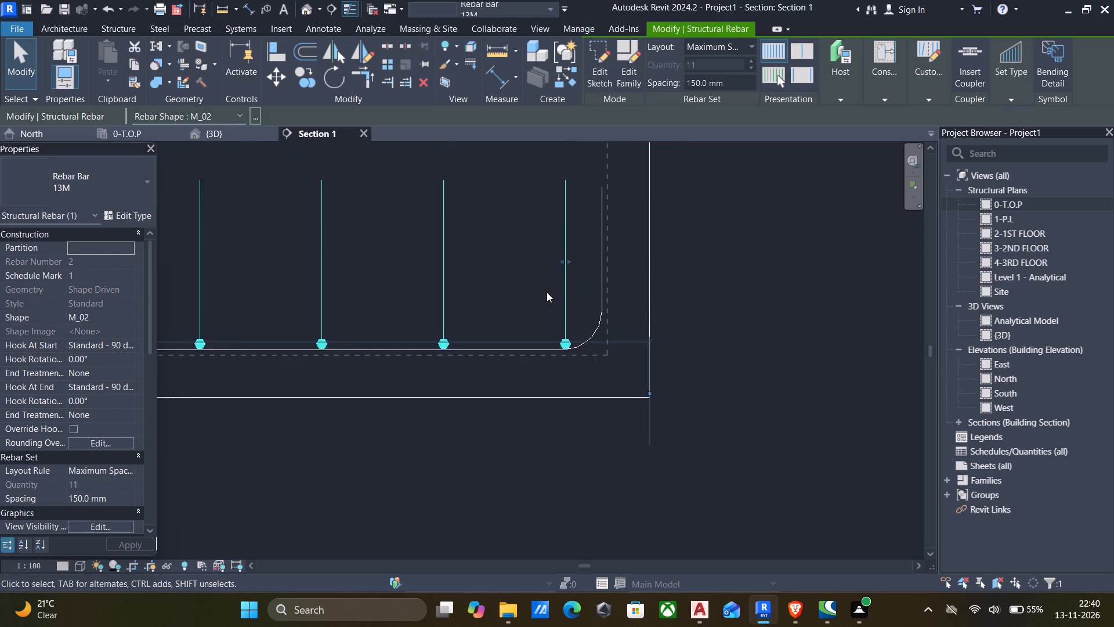
scroll(547, 292, "down", 7)
middle_click_drag(525, 294, 607, 316)
scroll(458, 296, "down", 4)
middle_click_drag(458, 297, 563, 312)
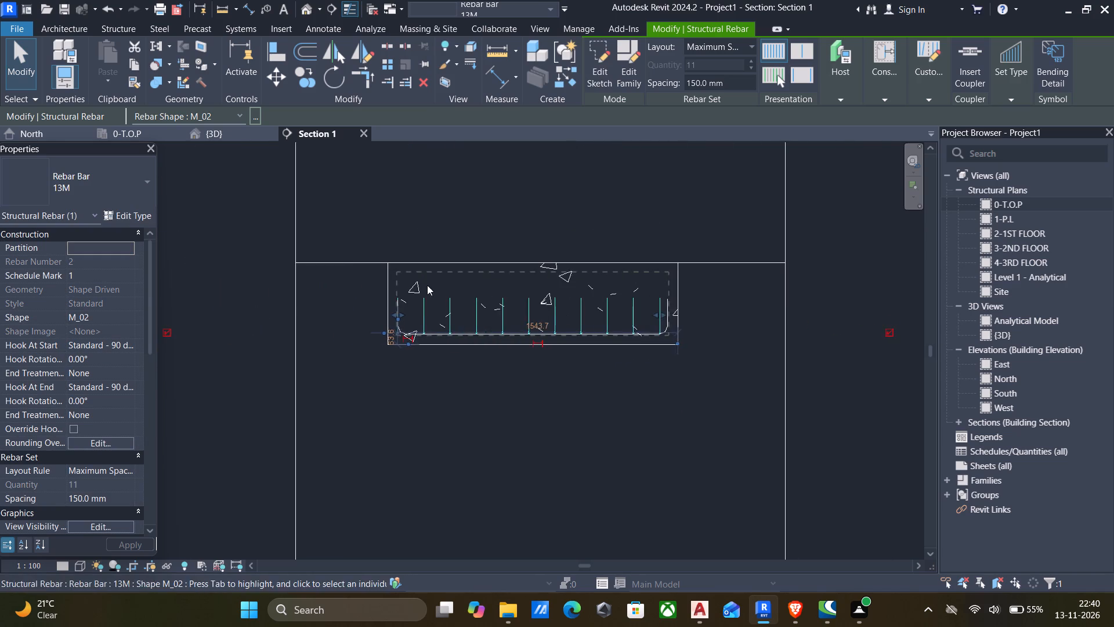
scroll(424, 287, "up", 5)
scroll(378, 337, "up", 11)
left_click_drag(384, 302, 433, 308)
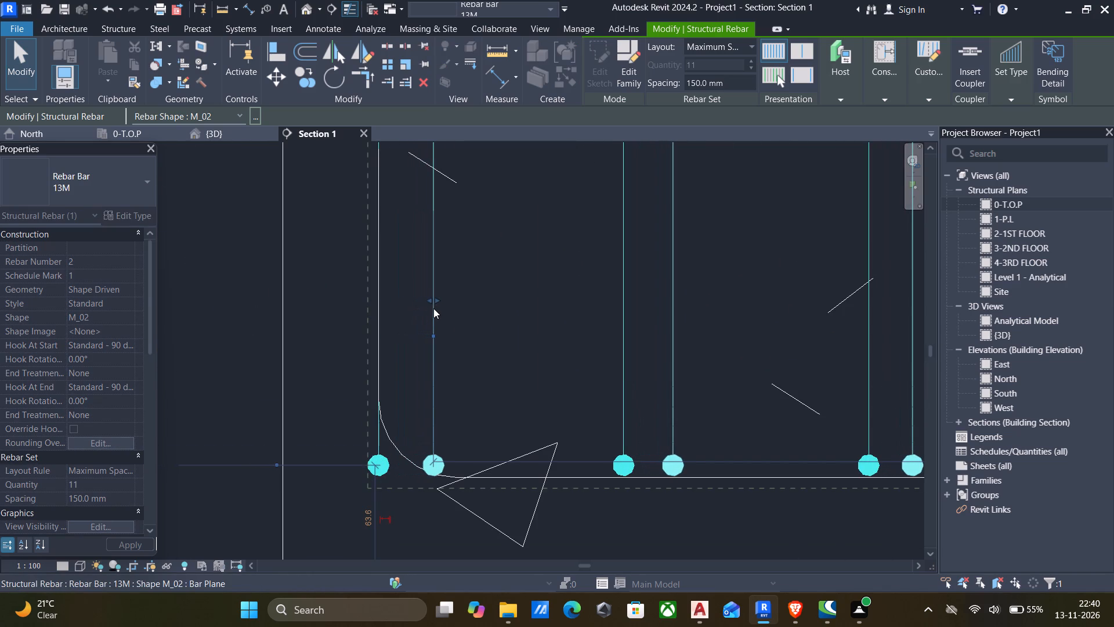
scroll(433, 308, "down", 10)
scroll(530, 320, "down", 5)
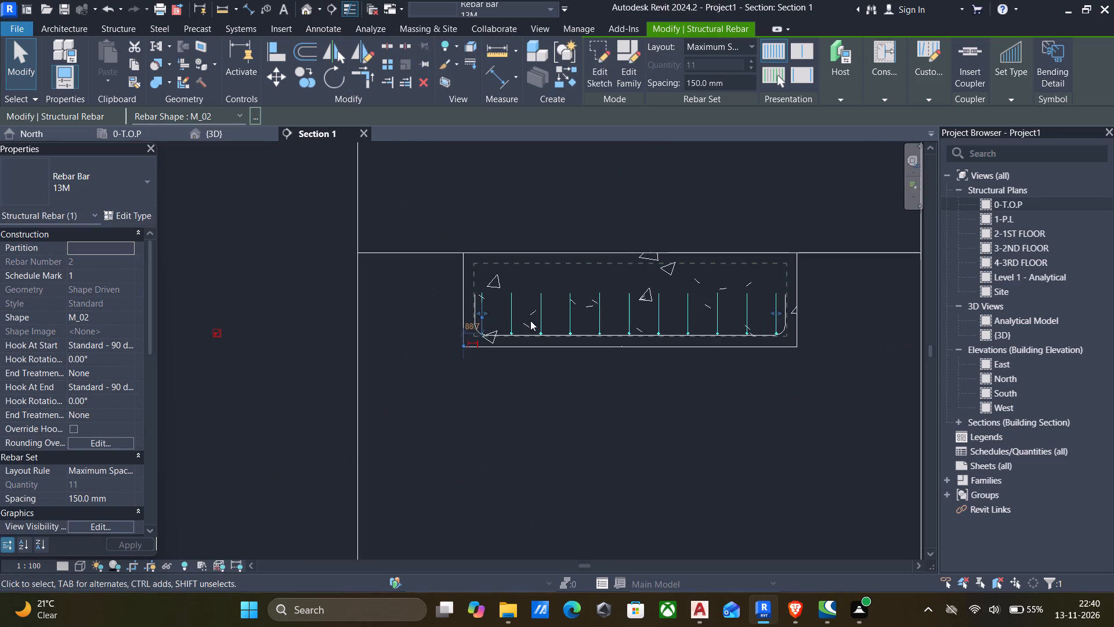
scroll(526, 312, "down", 2)
scroll(685, 327, "up", 7)
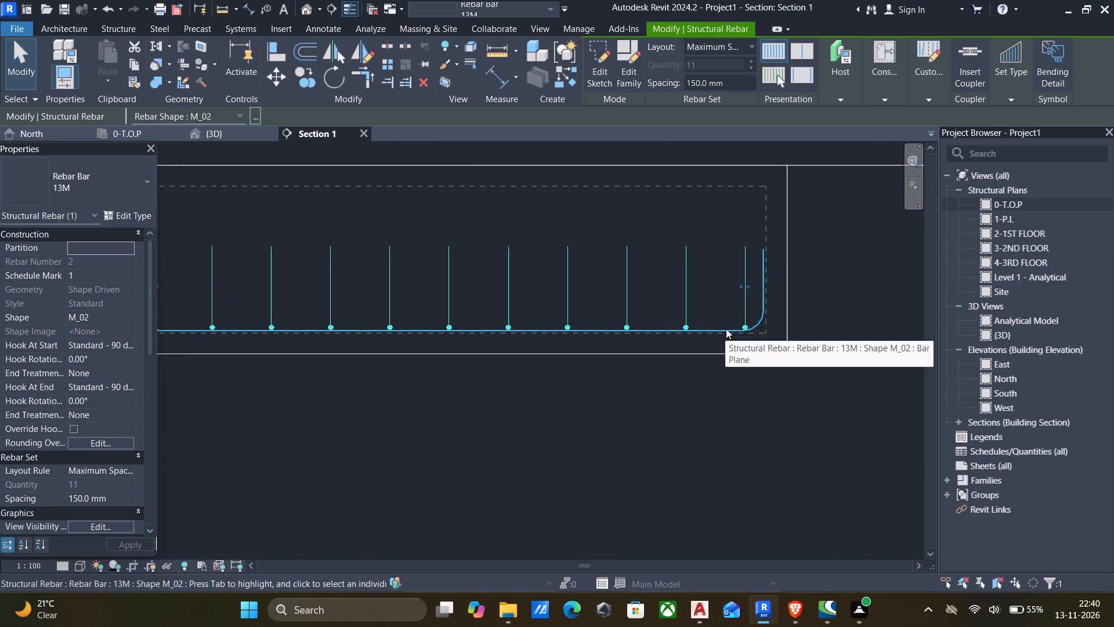
scroll(665, 338, "down", 9)
left_click(382, 263)
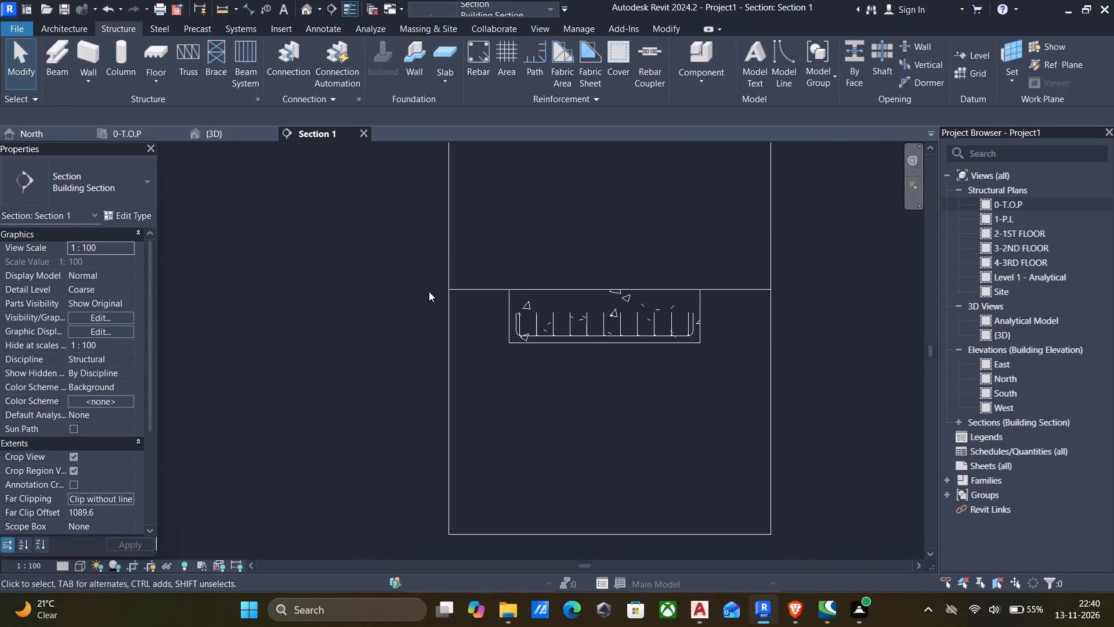
Place an aligned dimension between the U-shaped bar's left vertical leg and the first bar of the perpendicular set.
scroll(554, 336, "up", 15)
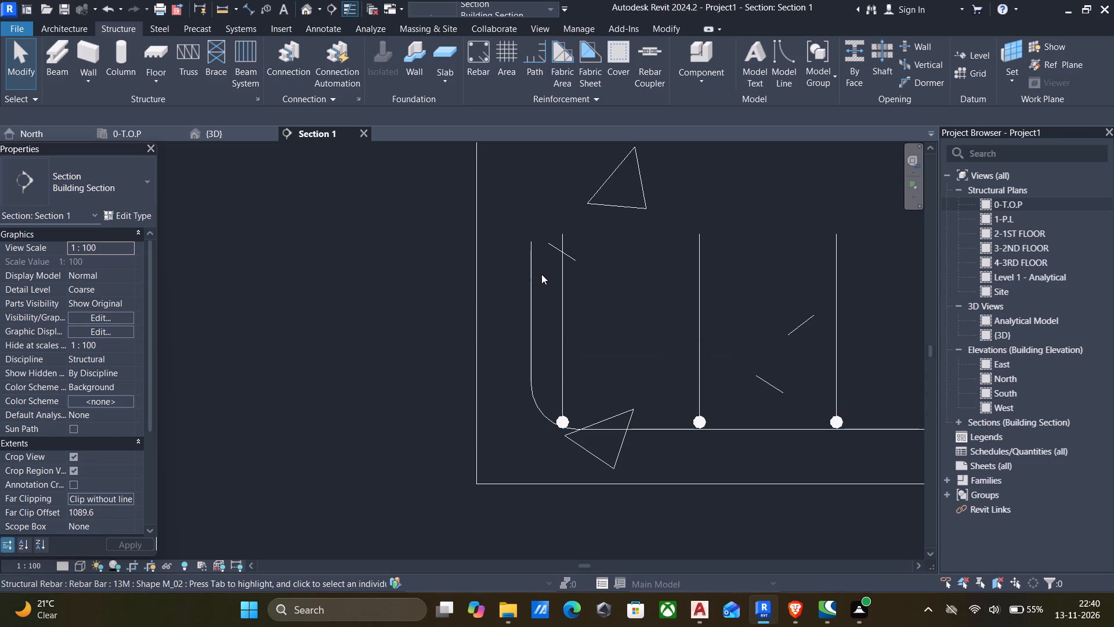
type("di")
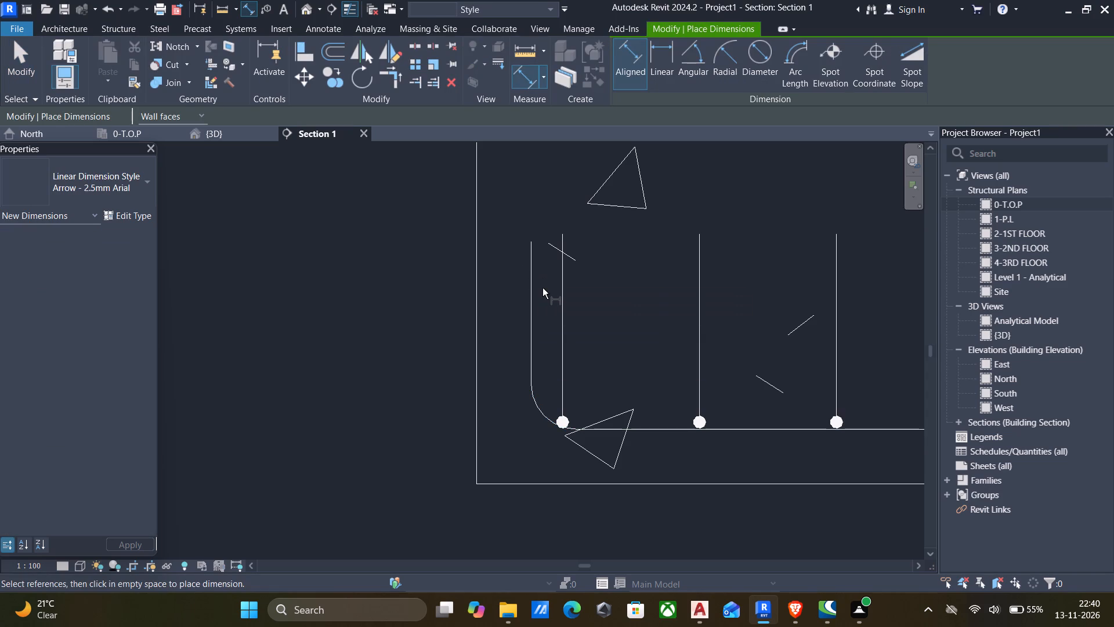
scroll(538, 303, "up", 5)
left_click(526, 303)
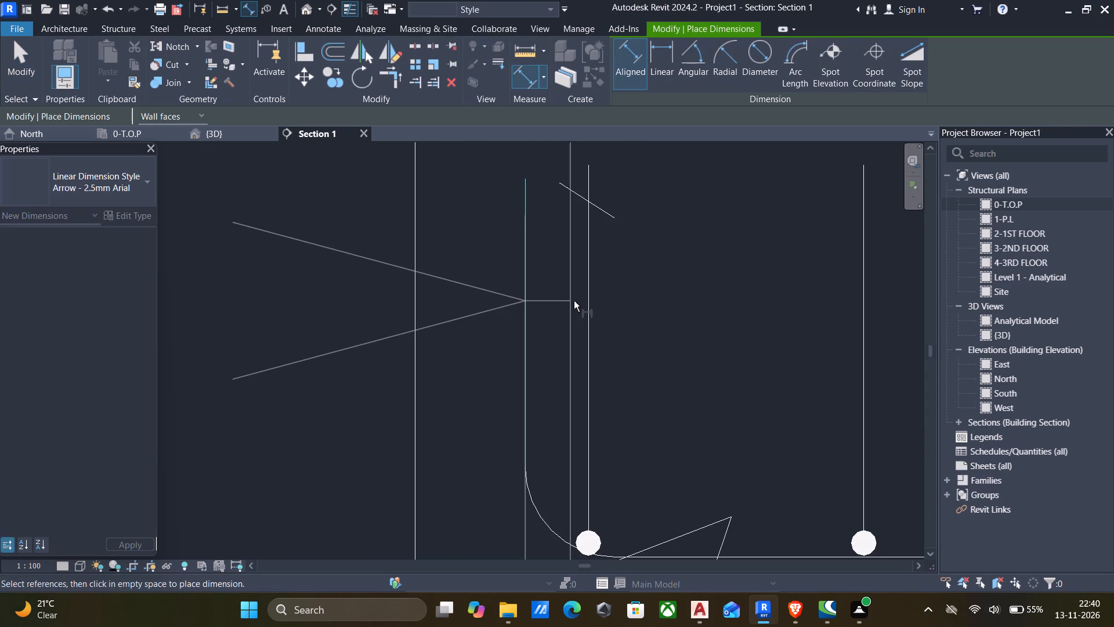
left_click(588, 300)
scroll(588, 300, "down", 2)
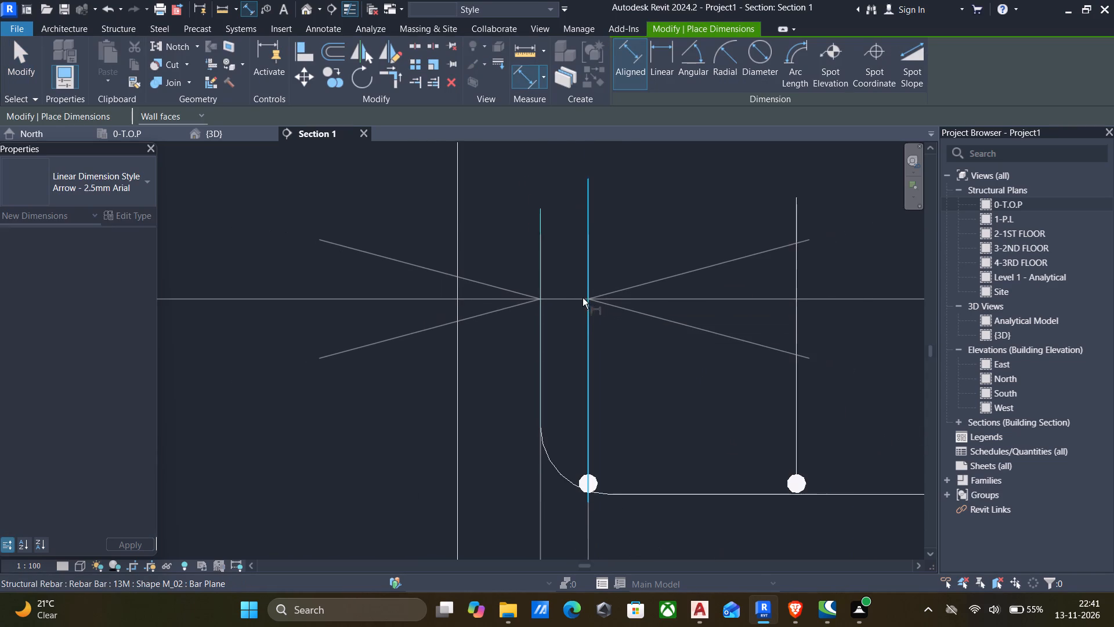
left_click(571, 291)
Place an aligned dimension between the last perpendicular bar and the U-shaped bar's right vertical leg, and finish dimensioning.
scroll(556, 312, "down", 11)
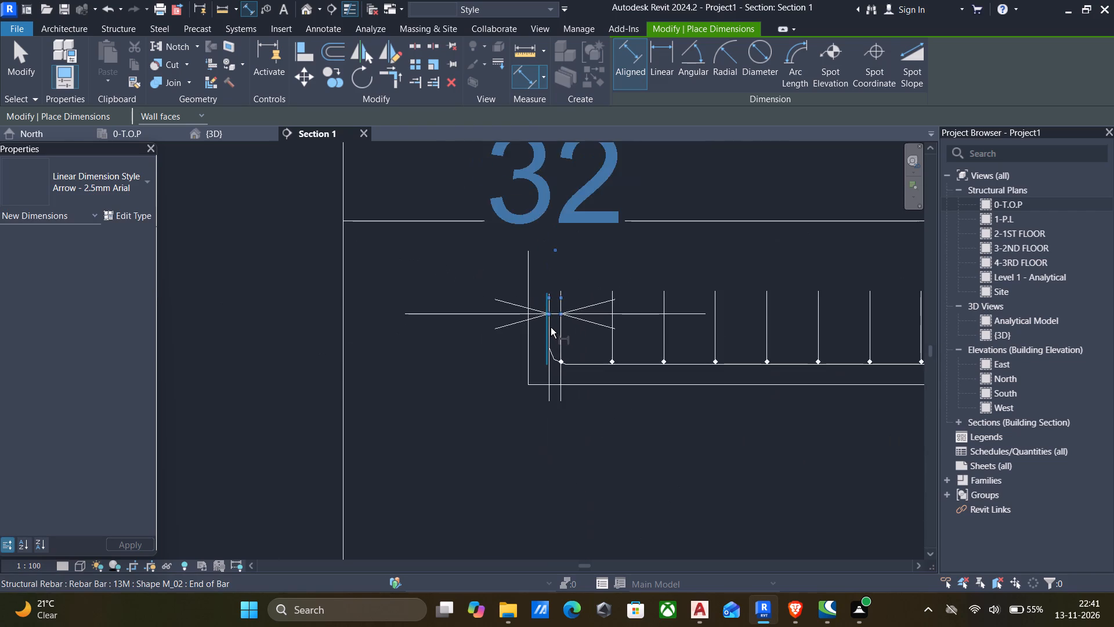
scroll(551, 325, "down", 7)
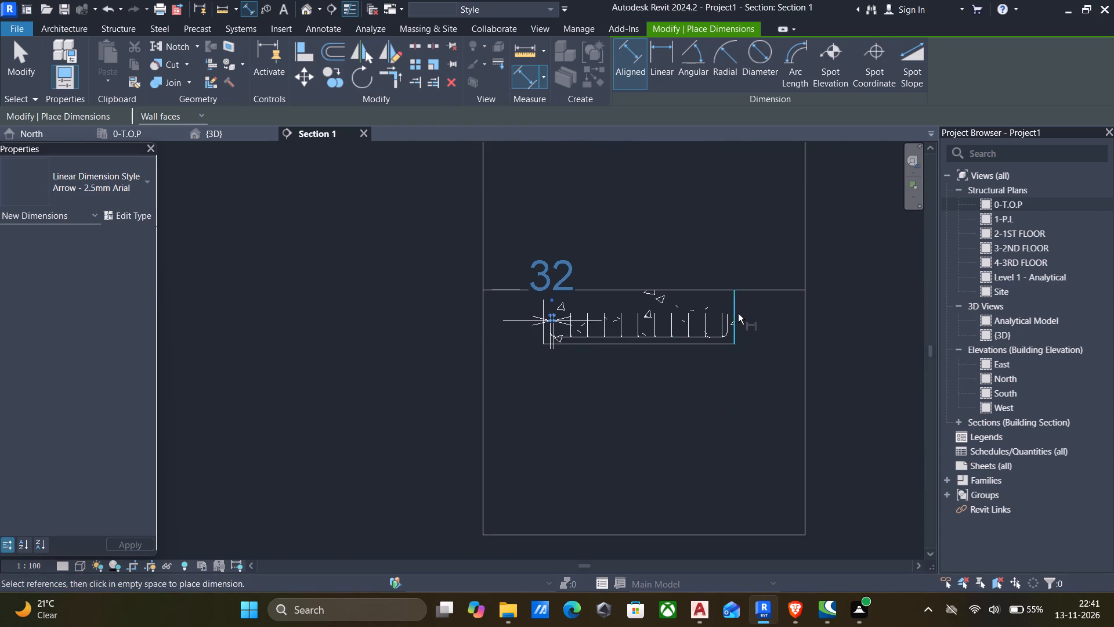
scroll(735, 312, "up", 16)
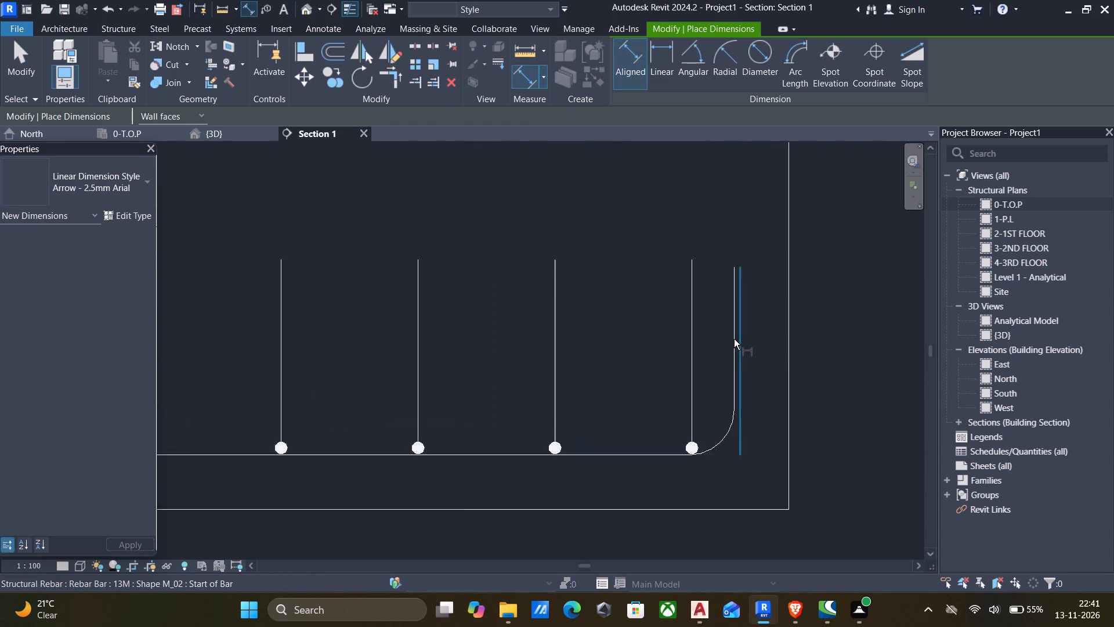
scroll(734, 339, "up", 7)
left_click(736, 339)
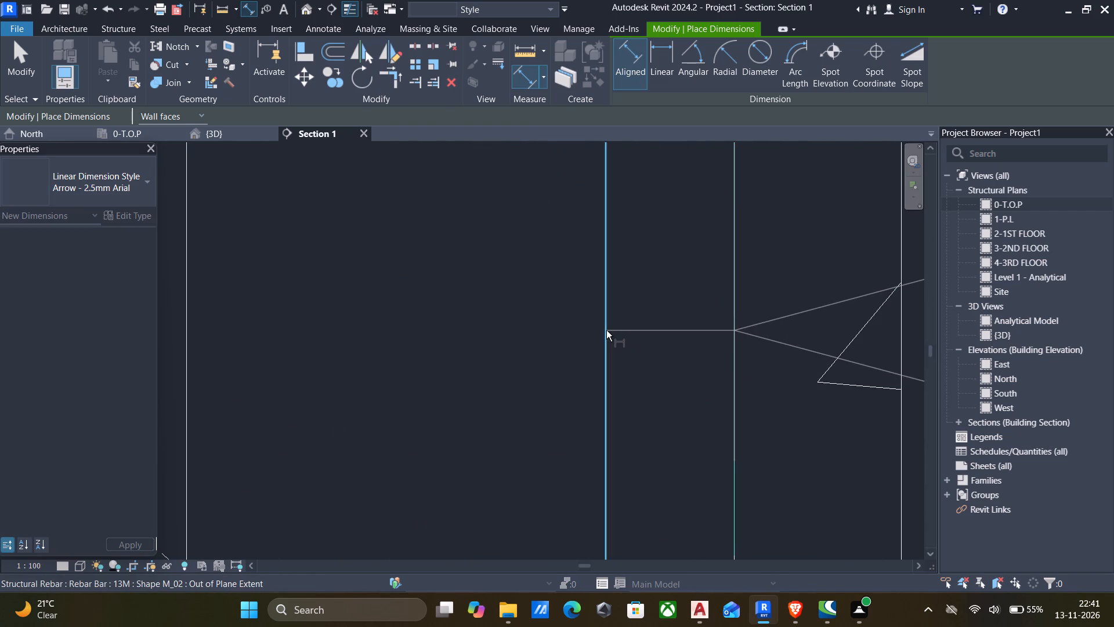
left_click(606, 330)
left_click(656, 331)
scroll(656, 333, "down", 13)
middle_click_drag(646, 365, 642, 381)
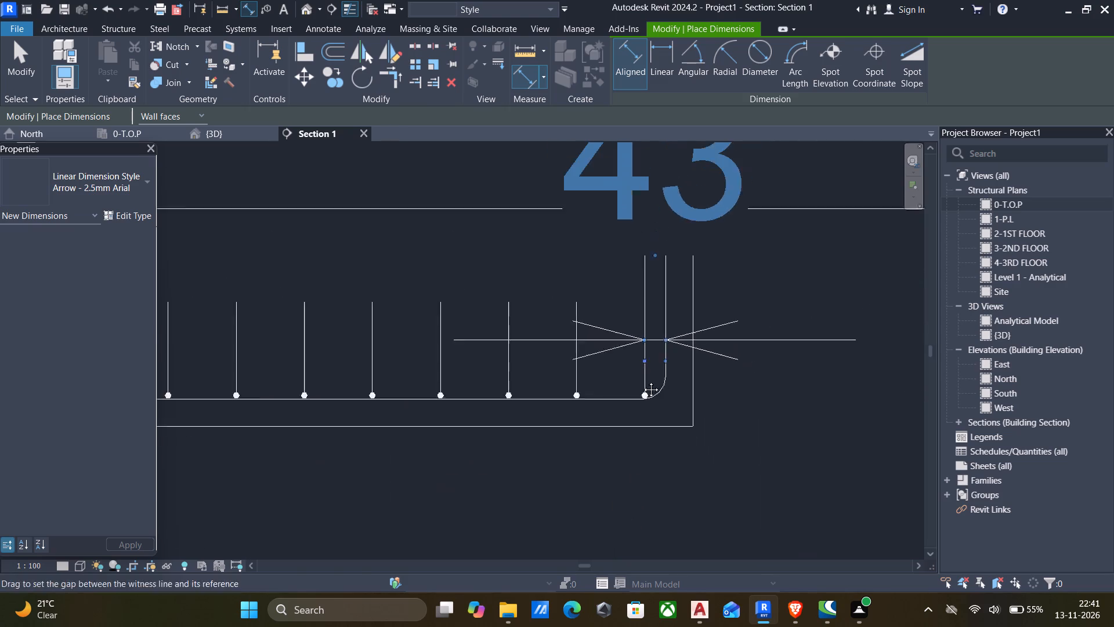
middle_click_drag(642, 381, 642, 409)
scroll(642, 402, "down", 5)
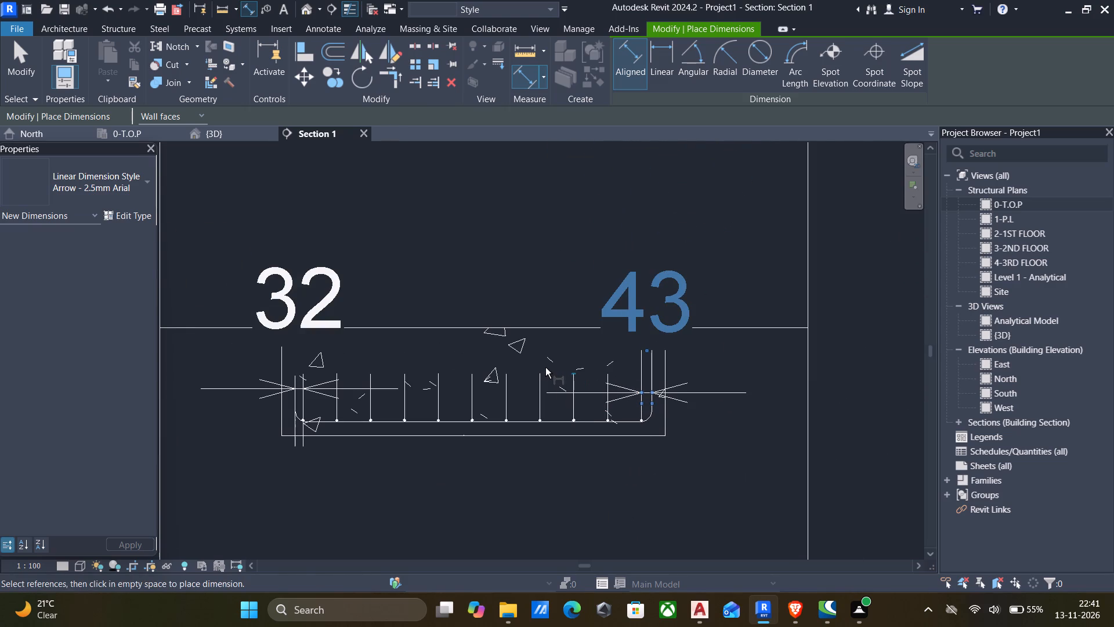
key("Escape")
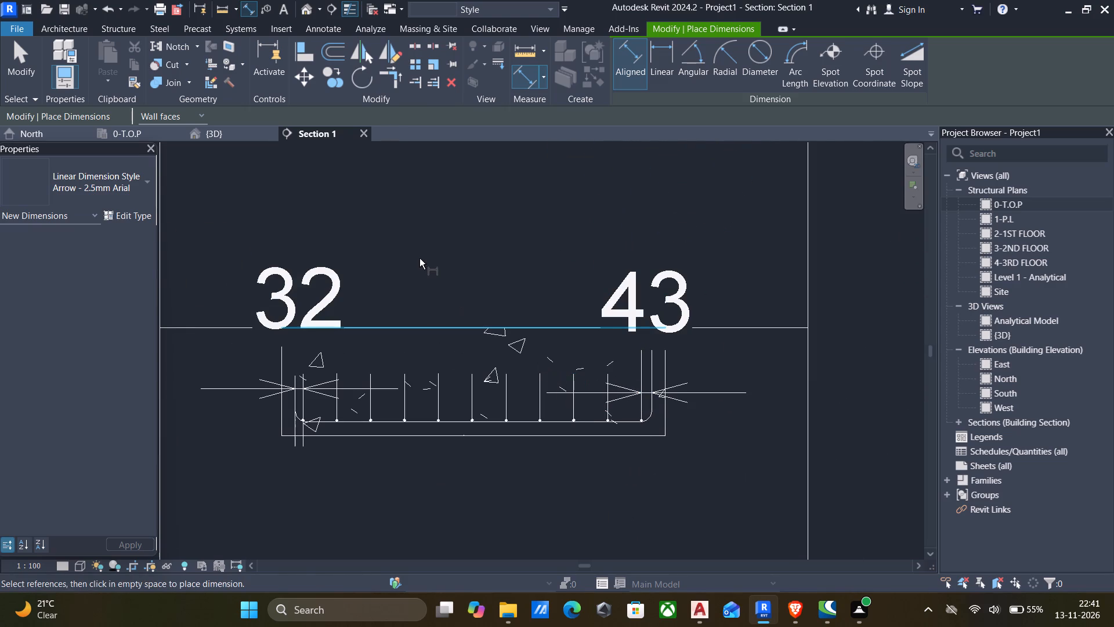
key("Escape")
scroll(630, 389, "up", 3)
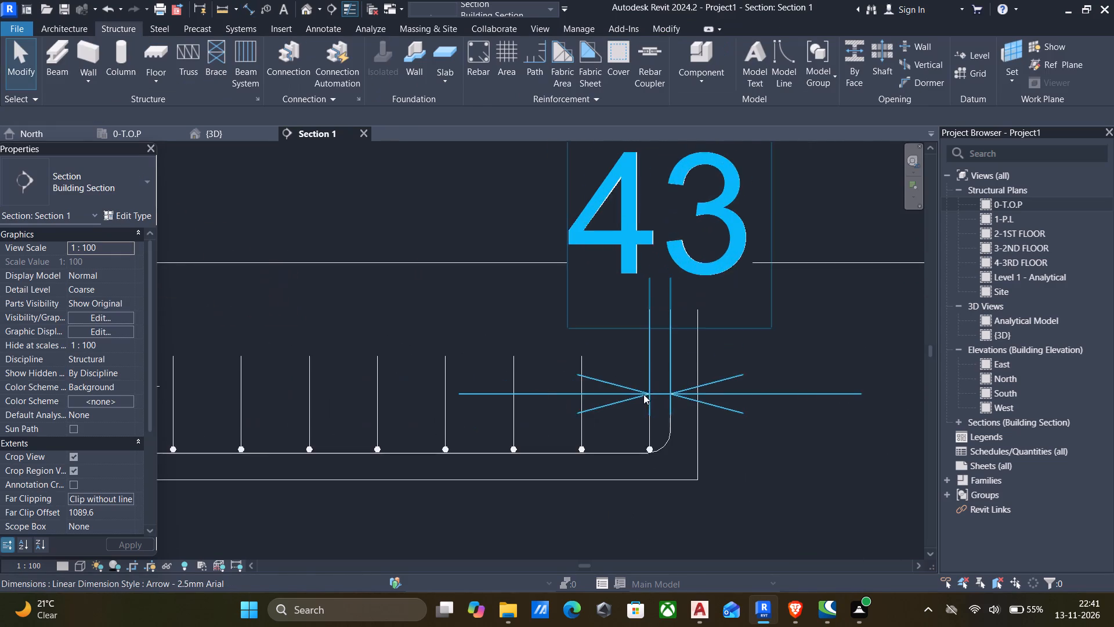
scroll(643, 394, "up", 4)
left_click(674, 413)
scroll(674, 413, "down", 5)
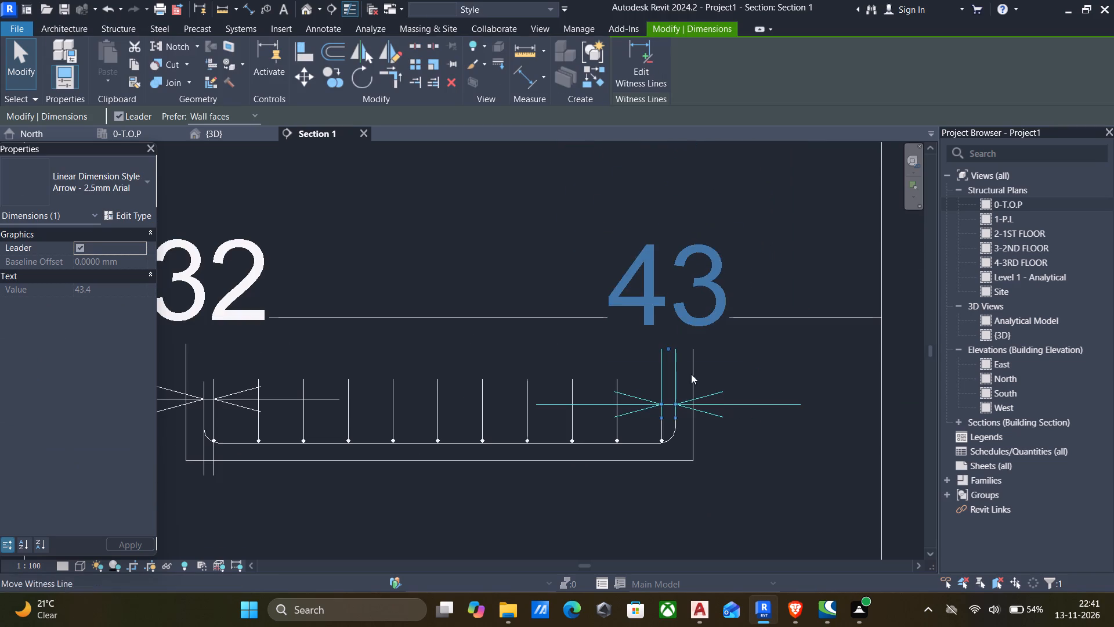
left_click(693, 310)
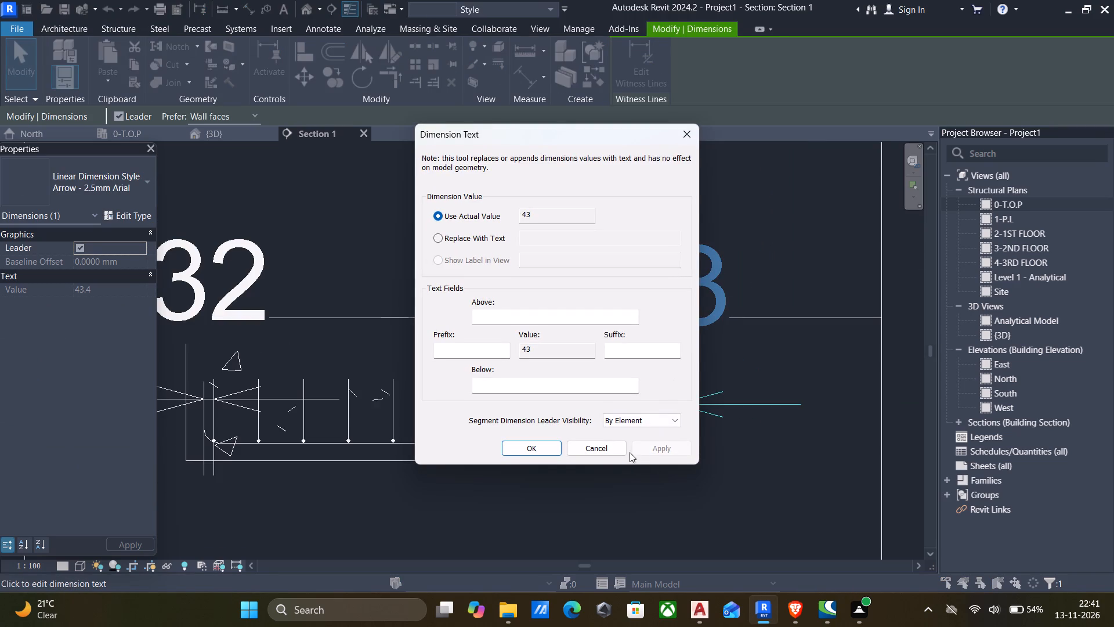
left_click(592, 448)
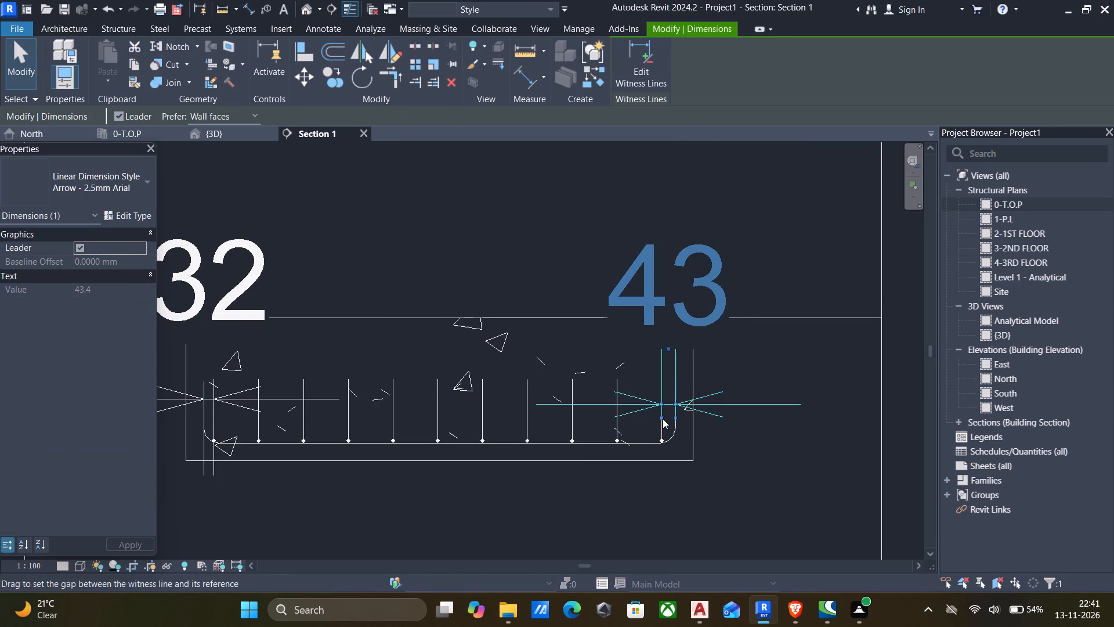
Set the gap between the last perpendicular bar and the U-shaped bar's right leg to 40 mm.
scroll(662, 426, "up", 4)
left_click(663, 433)
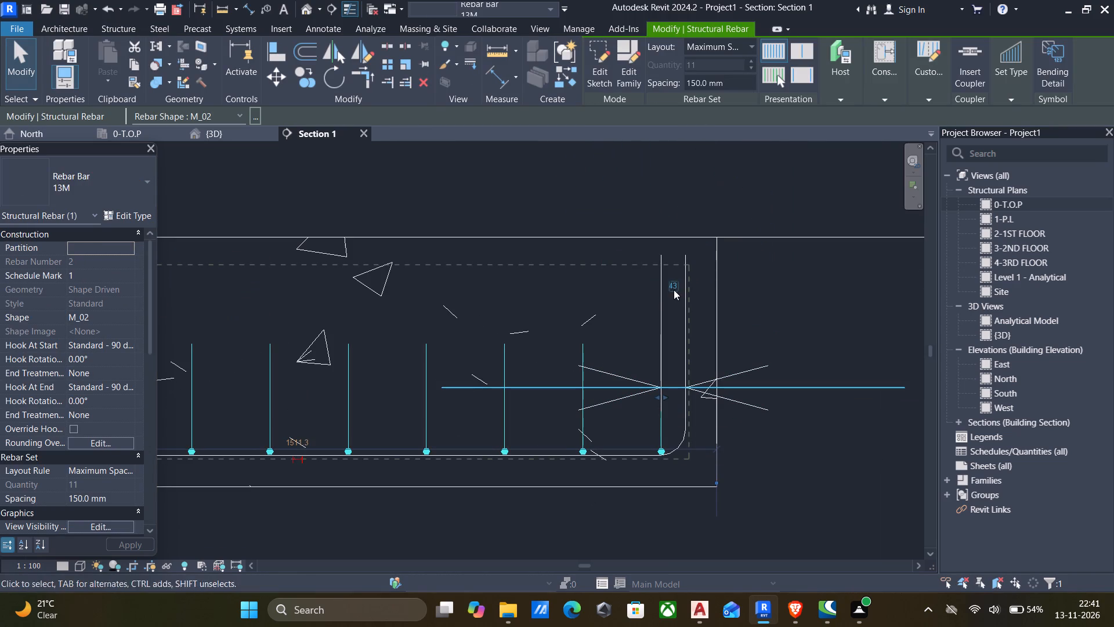
scroll(674, 291, "down", 5)
scroll(537, 320, "down", 1)
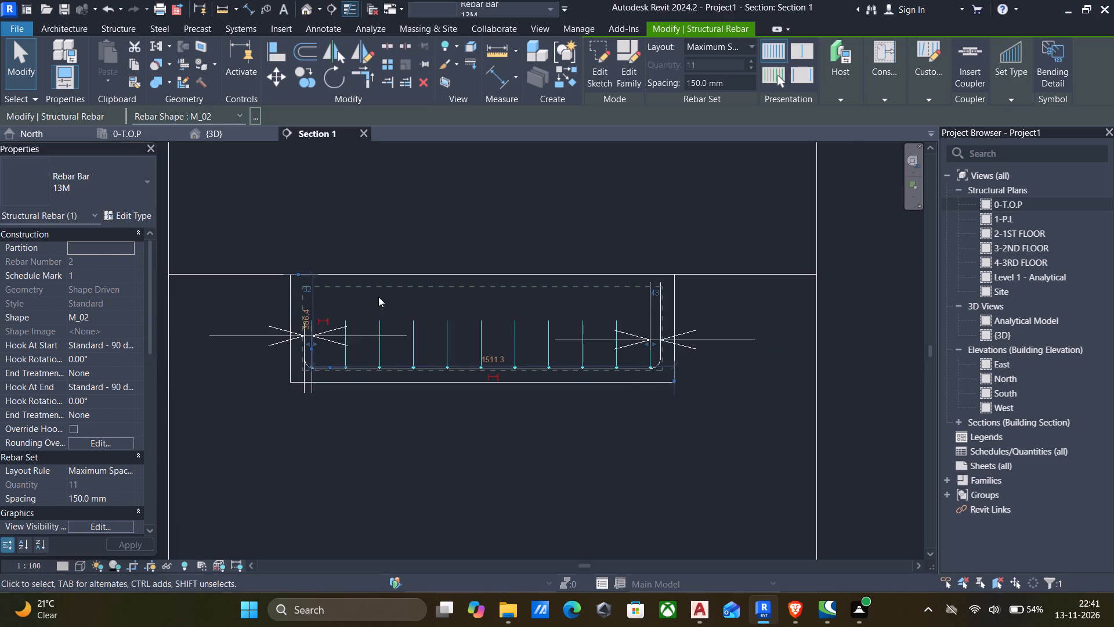
scroll(264, 306, "up", 3)
scroll(326, 316, "up", 3)
scroll(328, 307, "down", 4)
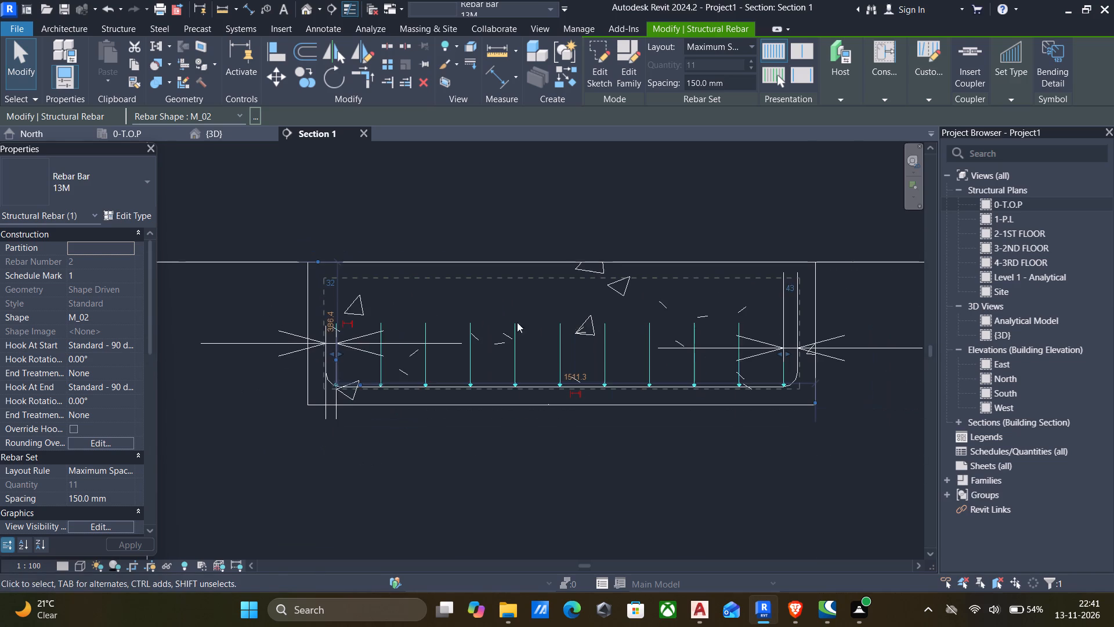
scroll(800, 286, "up", 8)
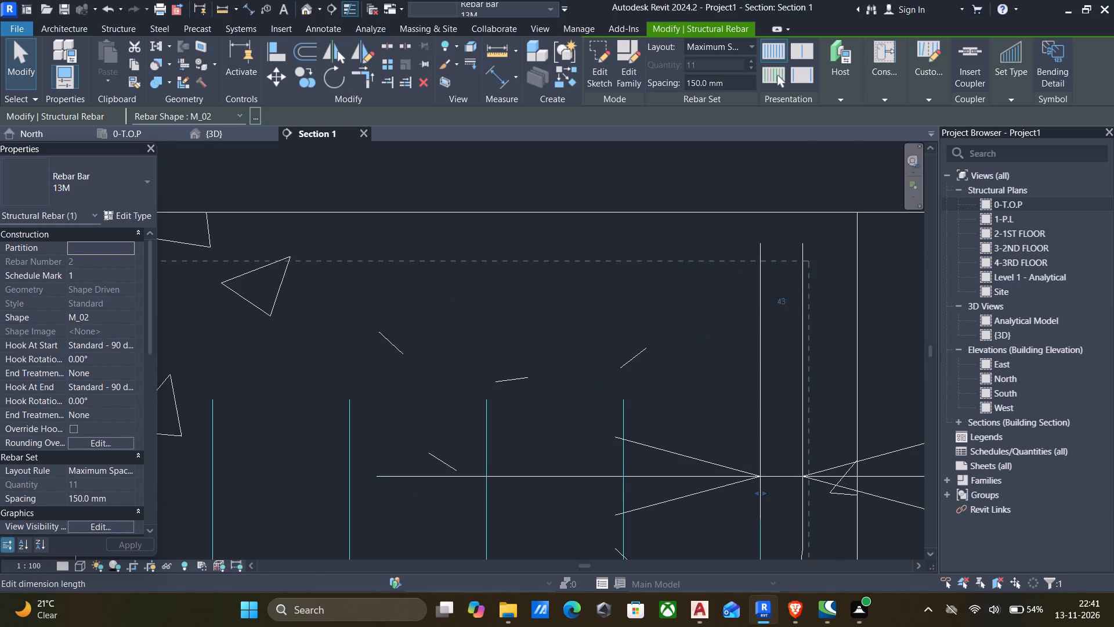
left_click(784, 300)
scroll(784, 300, "down", 8)
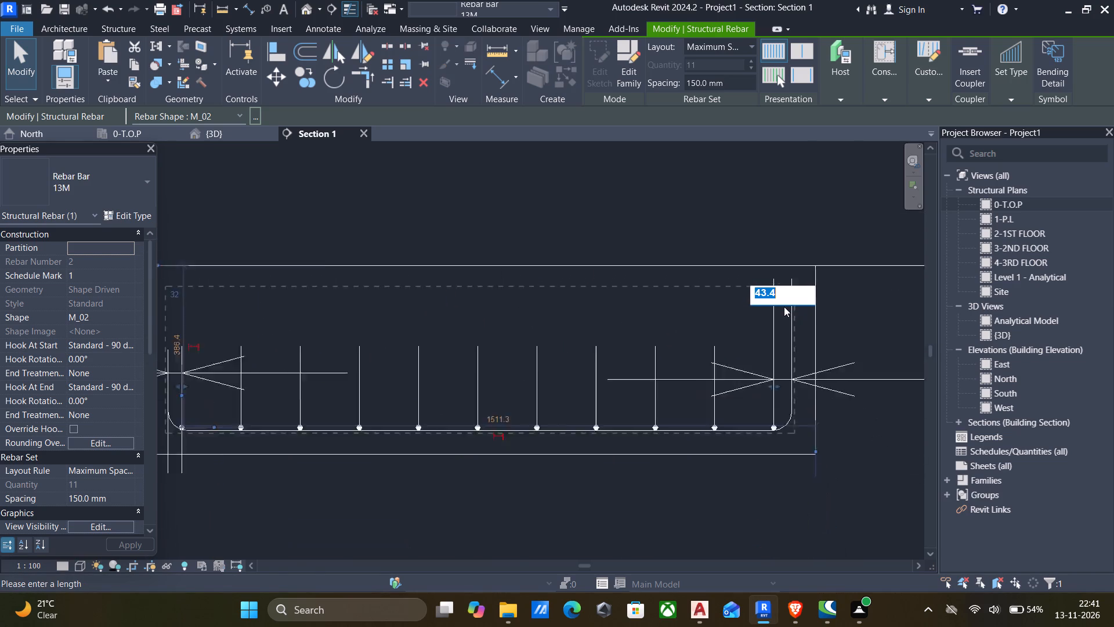
scroll(784, 307, "down", 2)
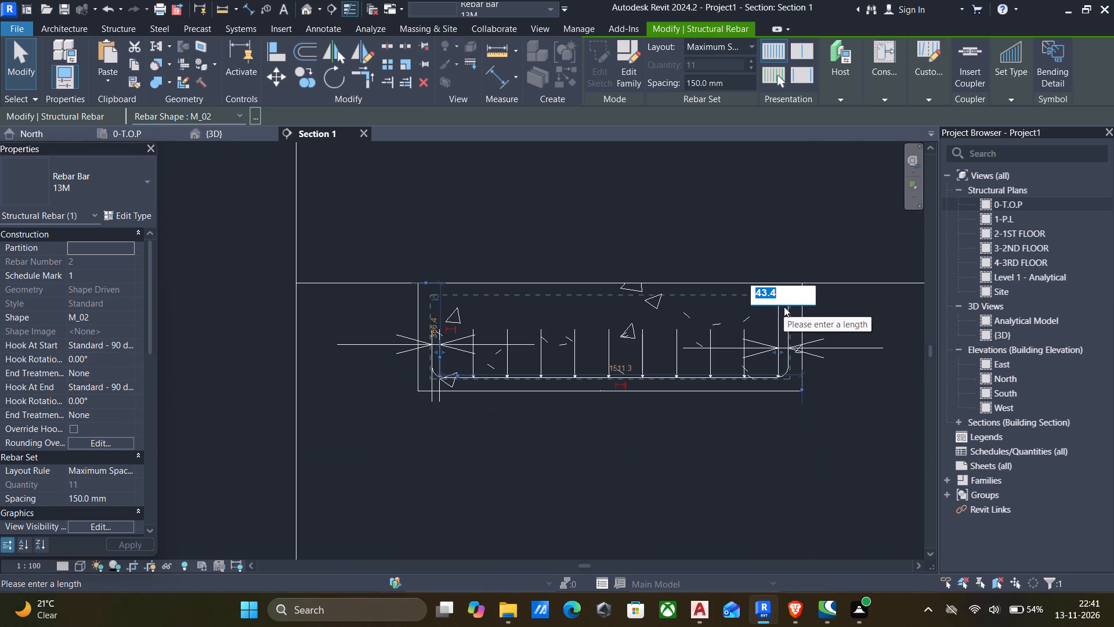
type("40")
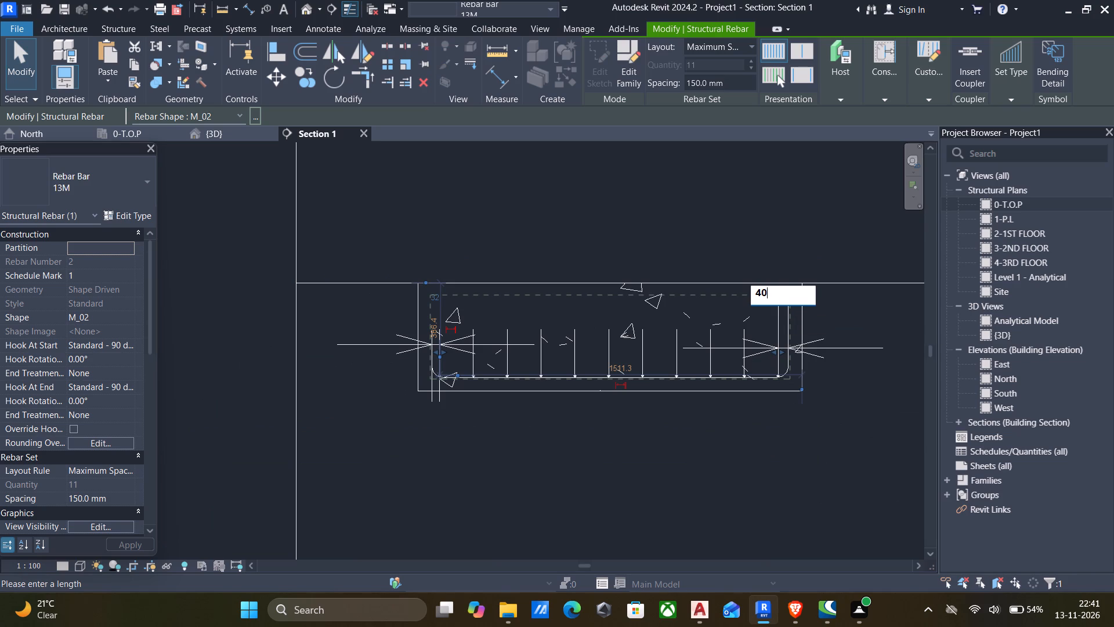
key("Return")
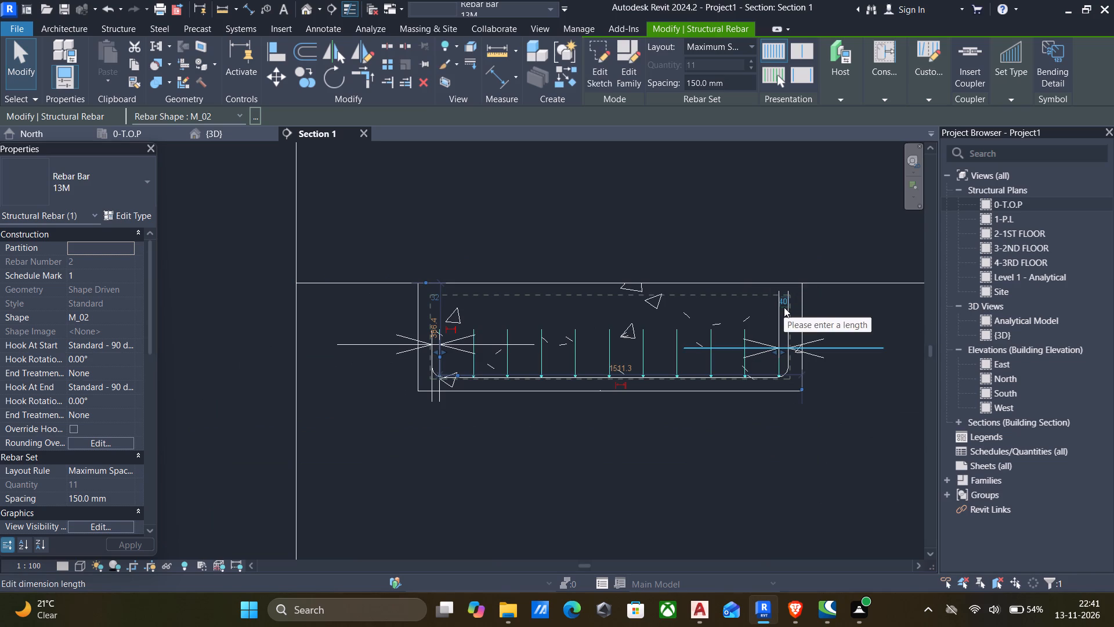
Set the gap between the U-shaped bar's left leg and the first perpendicular bar to 40 mm, and deselect the set.
scroll(462, 312, "up", 10)
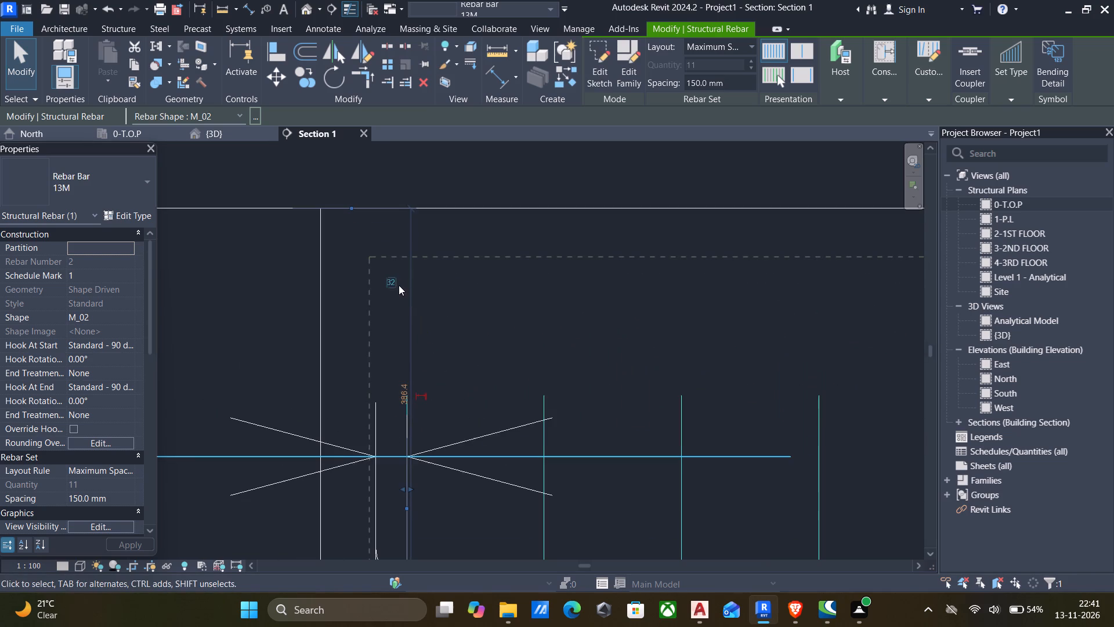
left_click(391, 284)
key("4")
key("0")
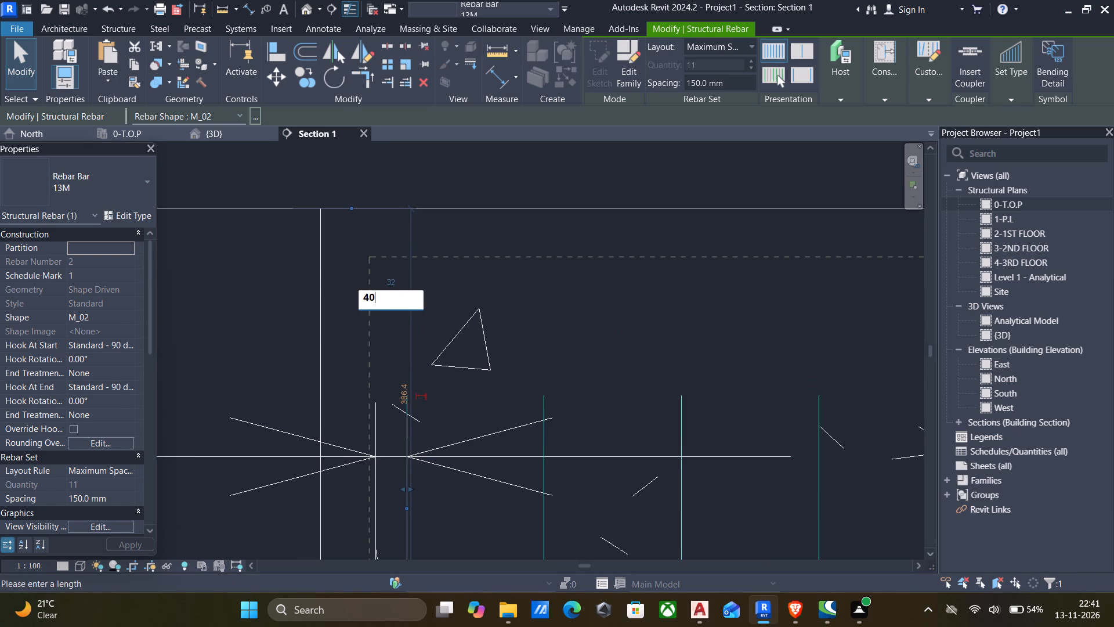
key("Return")
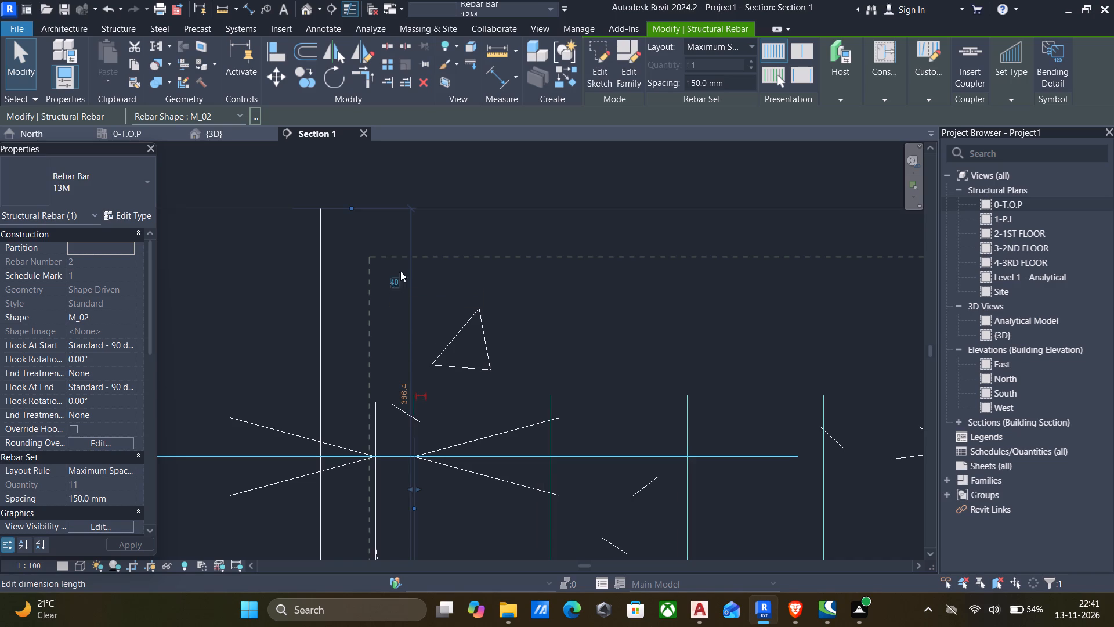
left_click(453, 186)
Select all instances of the gap dimension and delete them from the section.
scroll(423, 305, "down", 4)
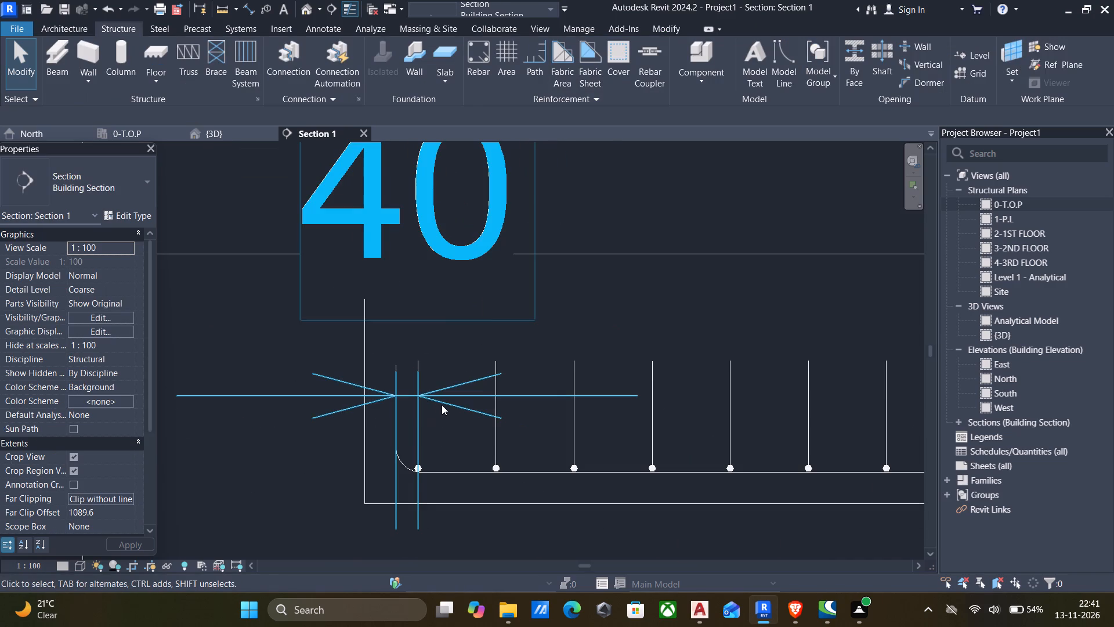
left_click(448, 403)
key("s")
key("a")
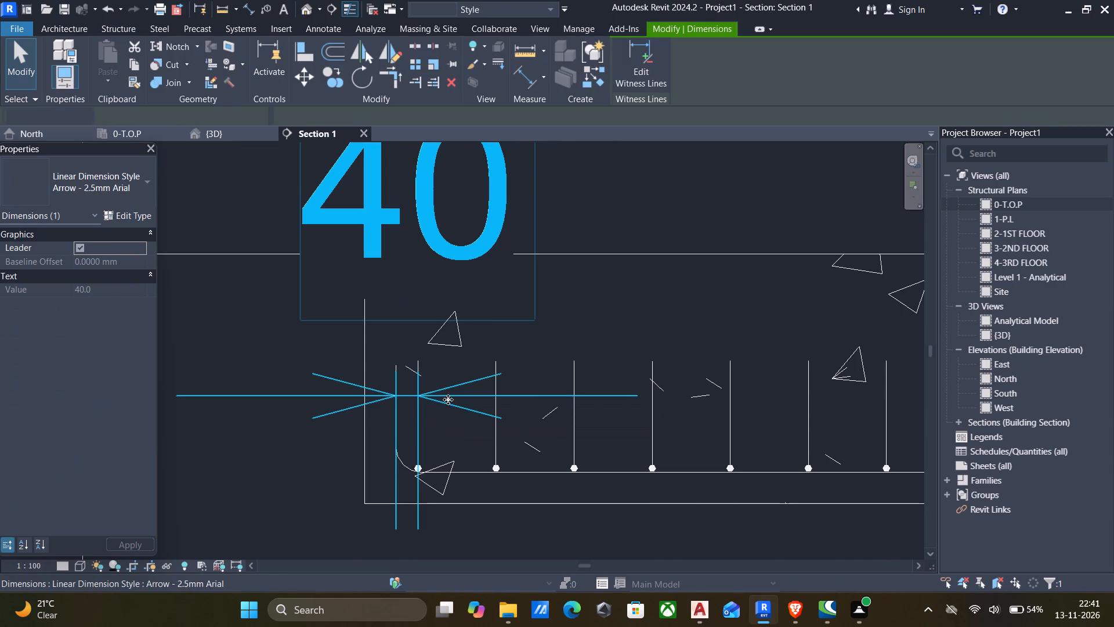
key("Delete")
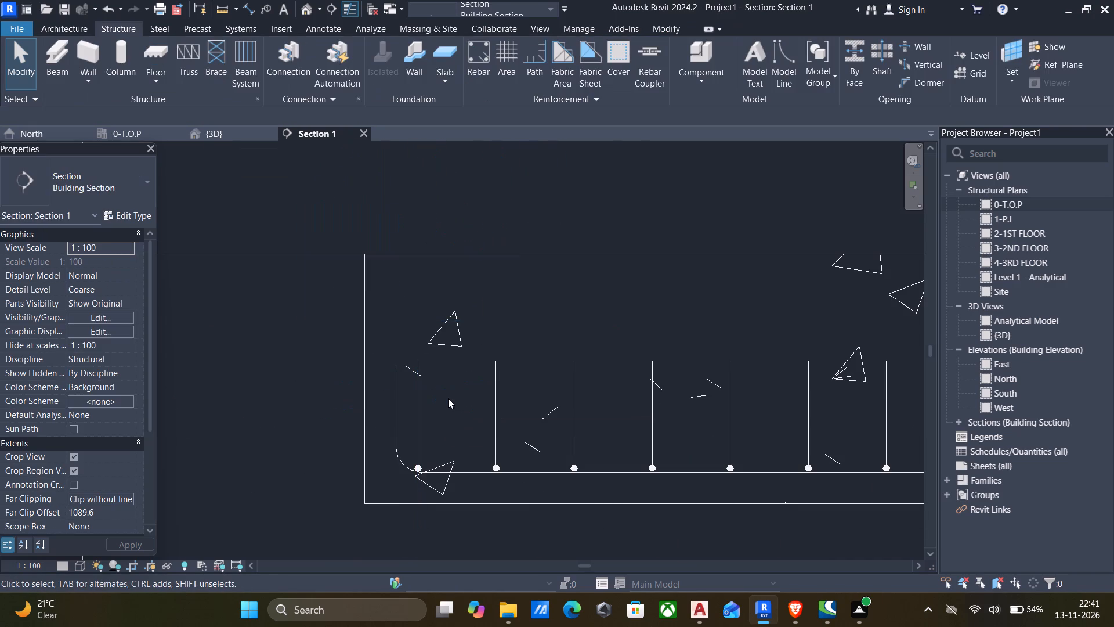
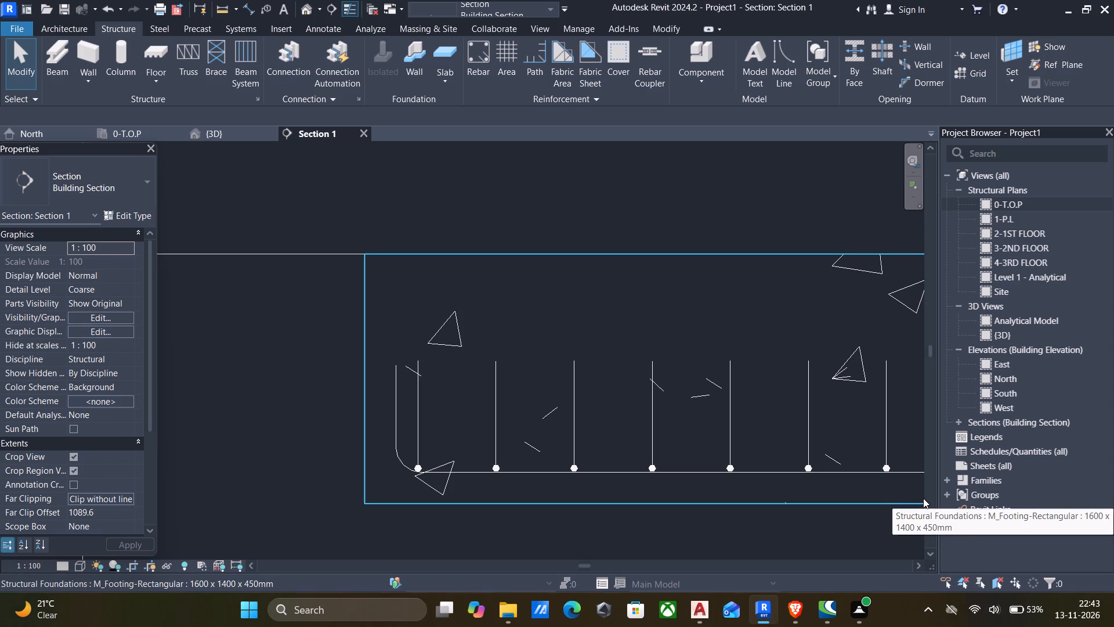
Nudge the perpendicular bar set down in three increments so it rests on the U-shaped bar, and deselect it.
scroll(532, 184, "down", 11)
middle_click_drag(533, 217, 509, 272)
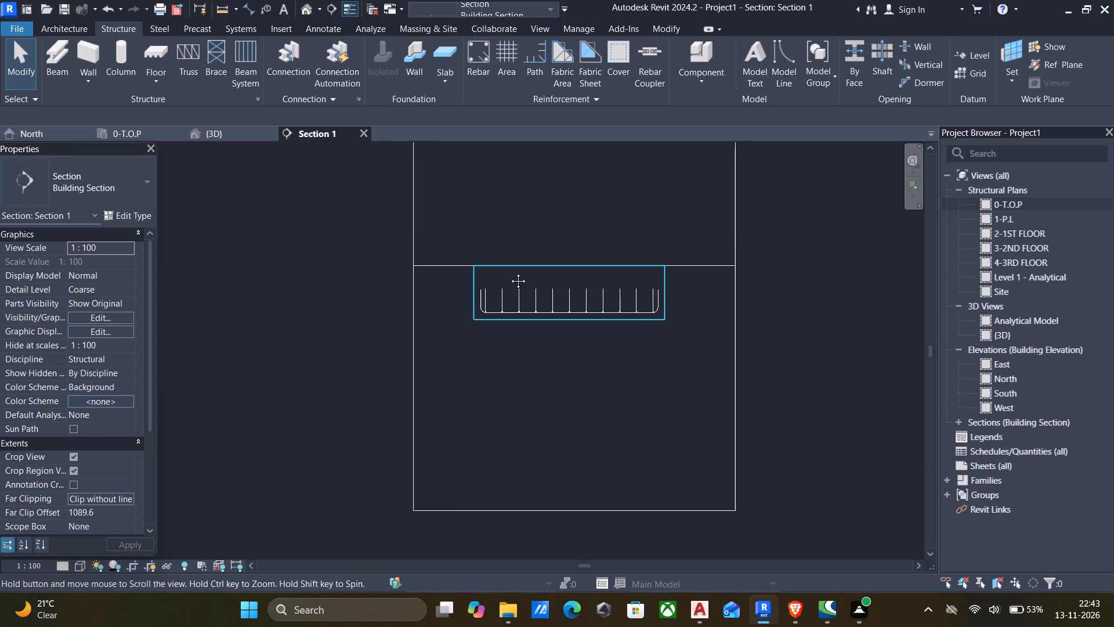
middle_click_drag(509, 272, 509, 272)
scroll(498, 254, "up", 5)
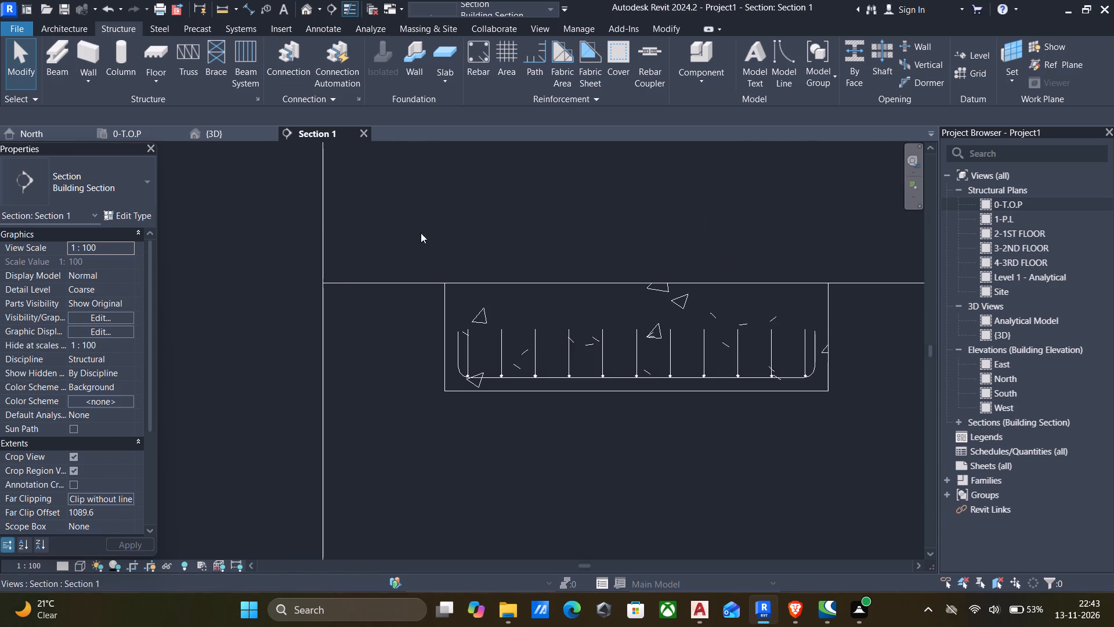
scroll(588, 374, "up", 13)
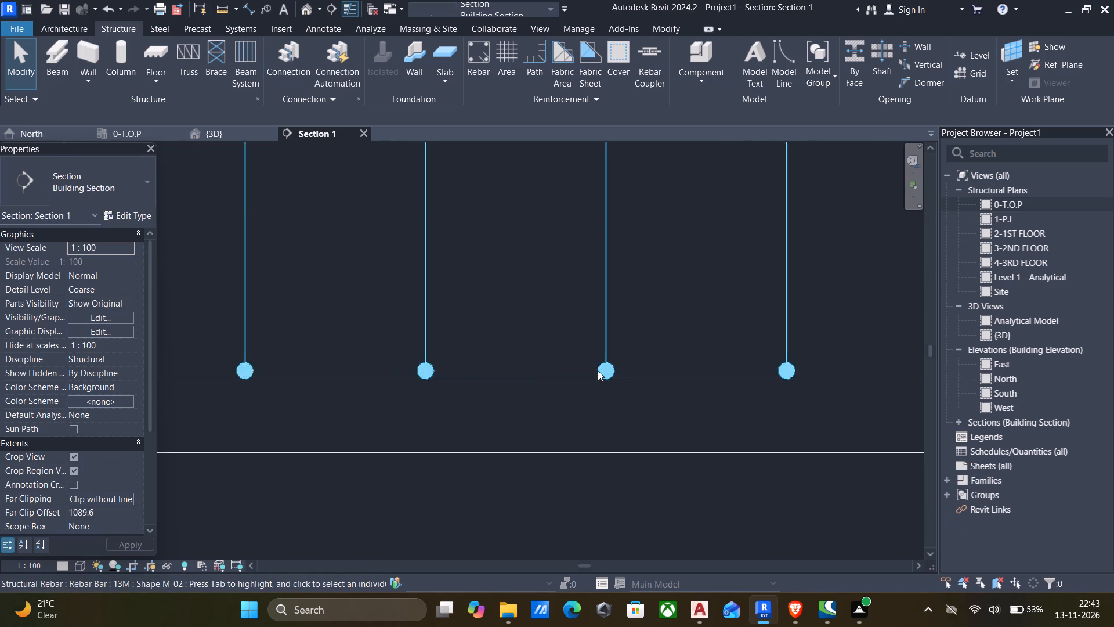
scroll(607, 394, "up", 11)
left_click(614, 382)
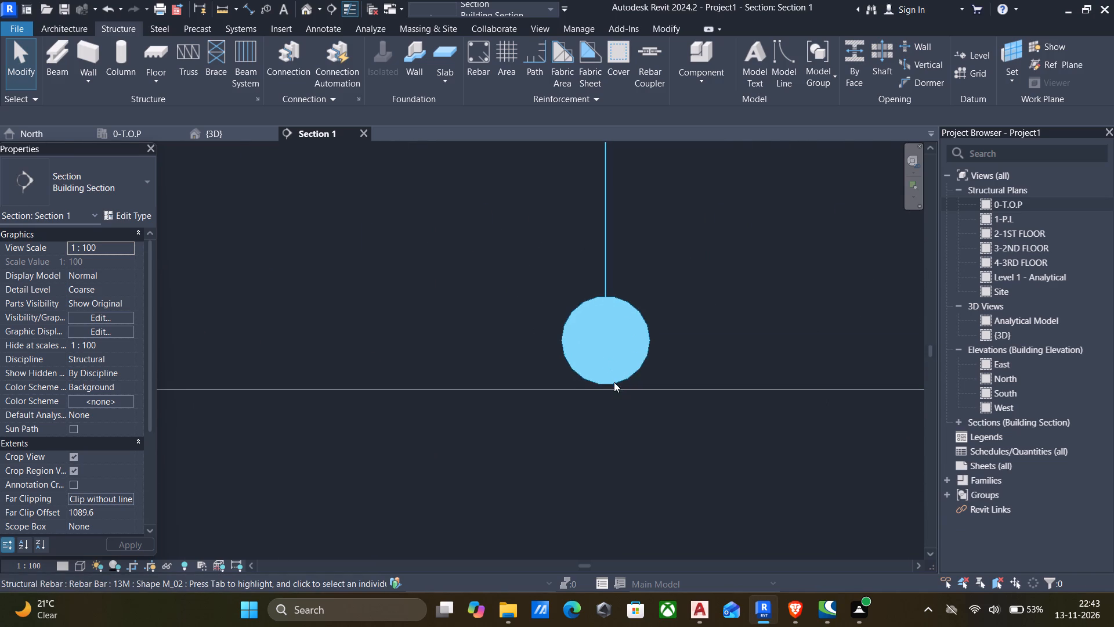
scroll(614, 377, "up", 4)
key("Down")
key("Down")
key("Down")
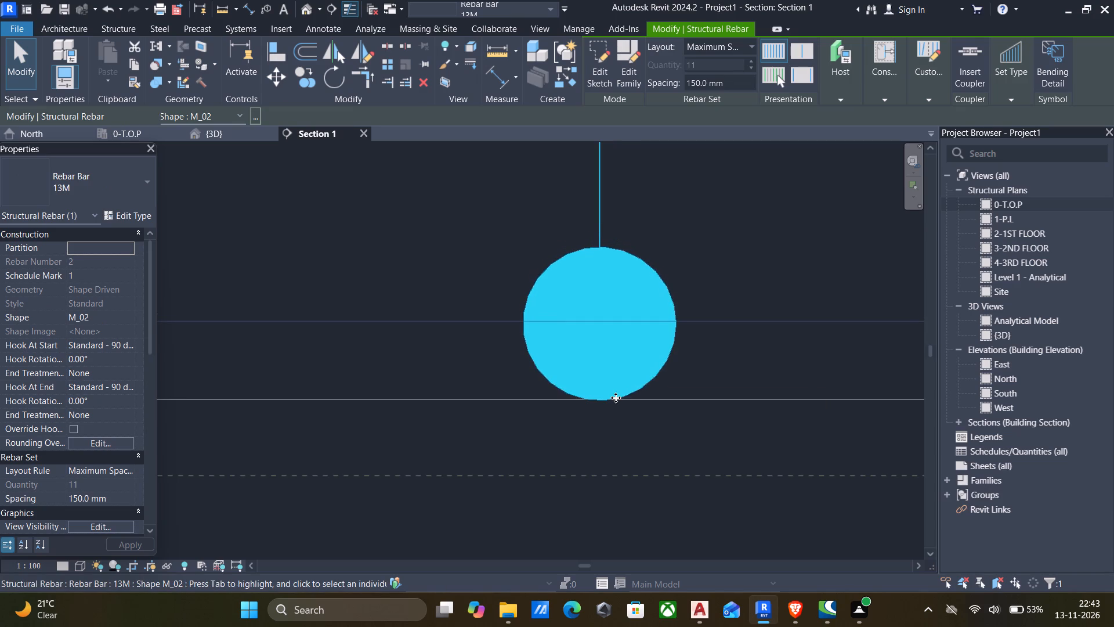
scroll(616, 403, "down", 16)
scroll(540, 414, "down", 5)
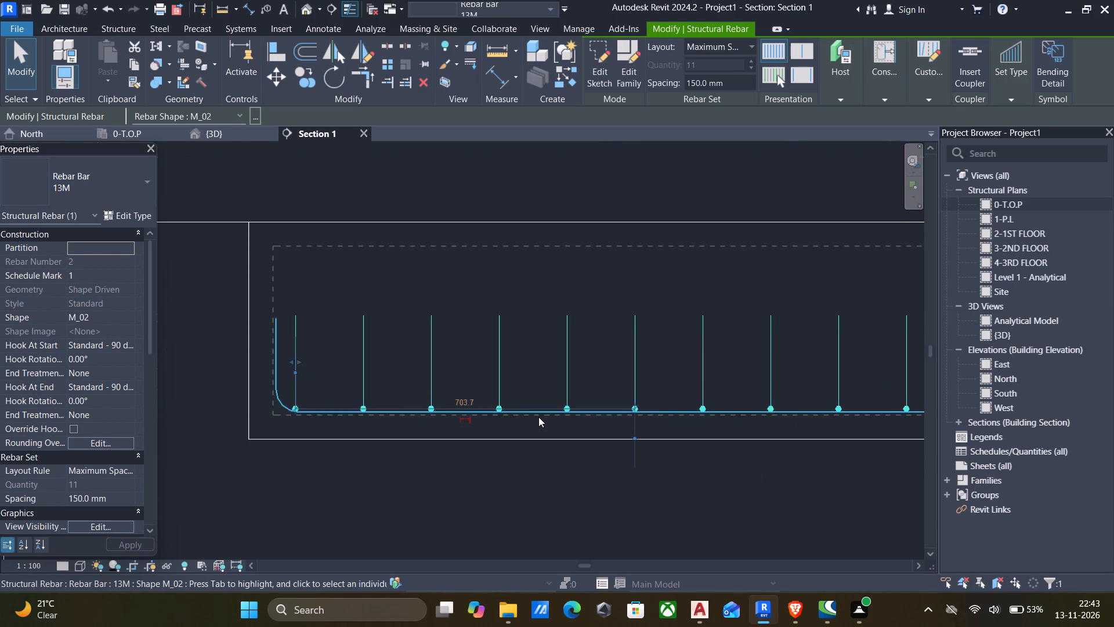
scroll(538, 417, "down", 7)
left_click(235, 385)
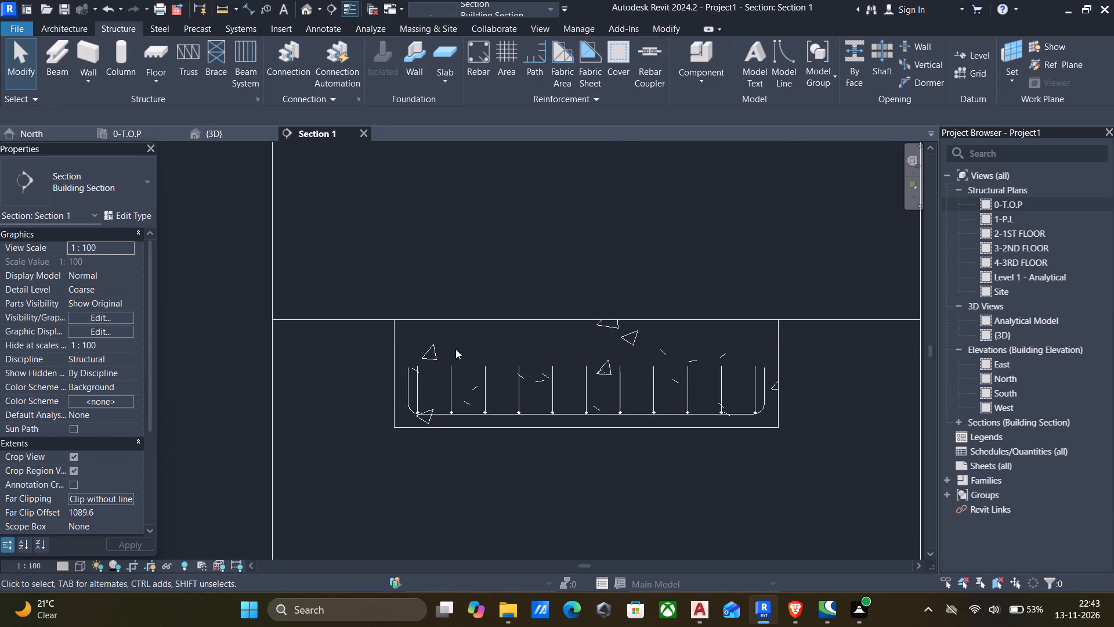
Set the perpendicular bar set to show unobscured in the {3D} view.
scroll(545, 363, "up", 4)
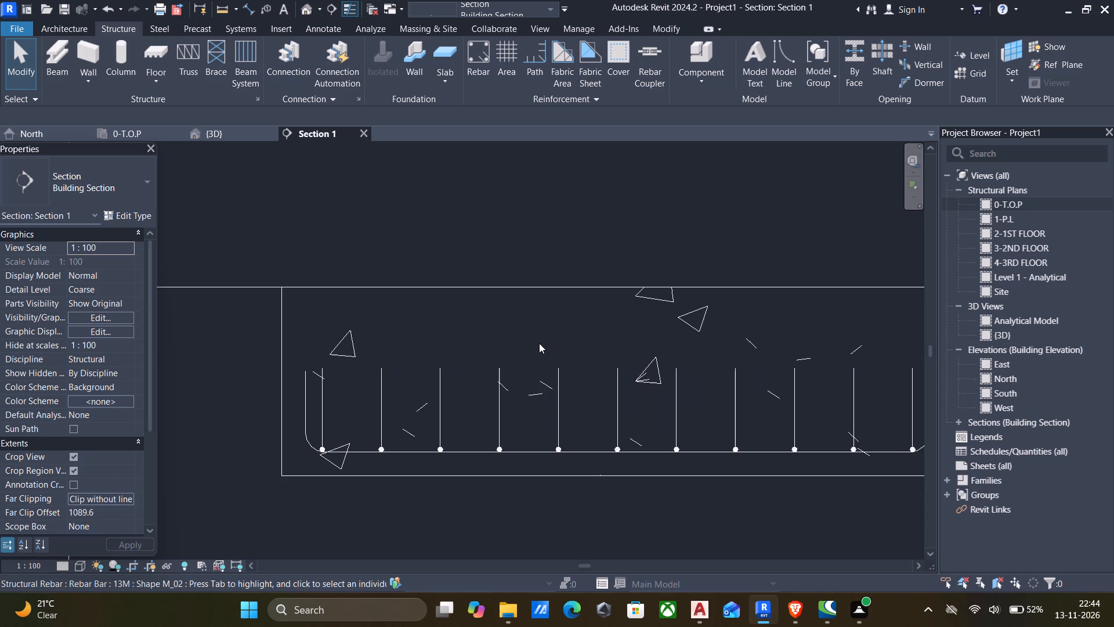
scroll(462, 342, "down", 5)
left_click(567, 371)
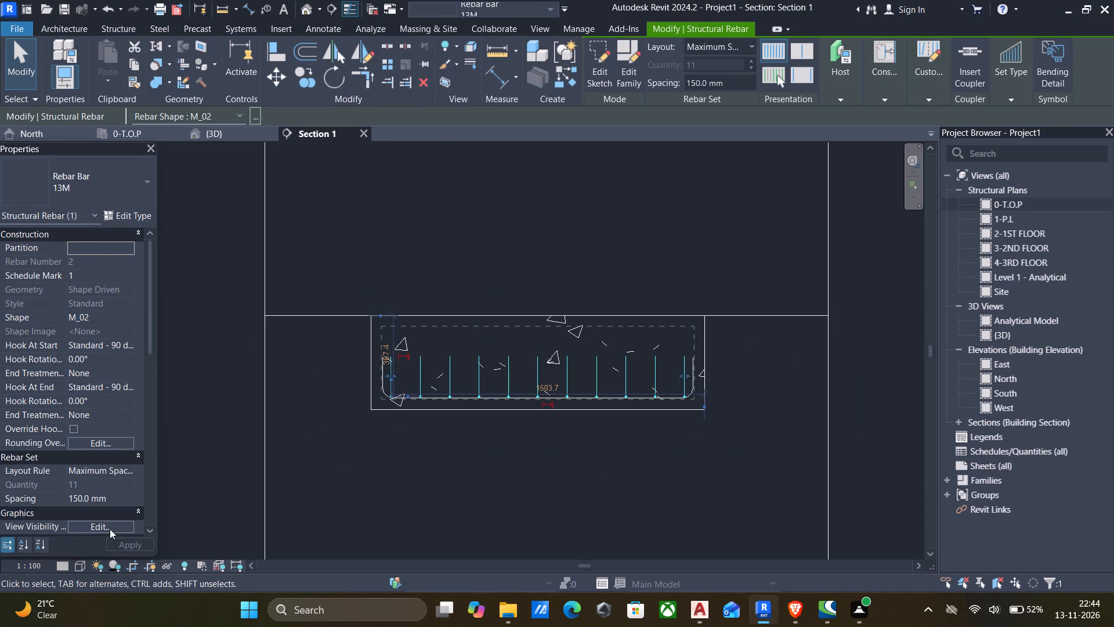
left_click(109, 525)
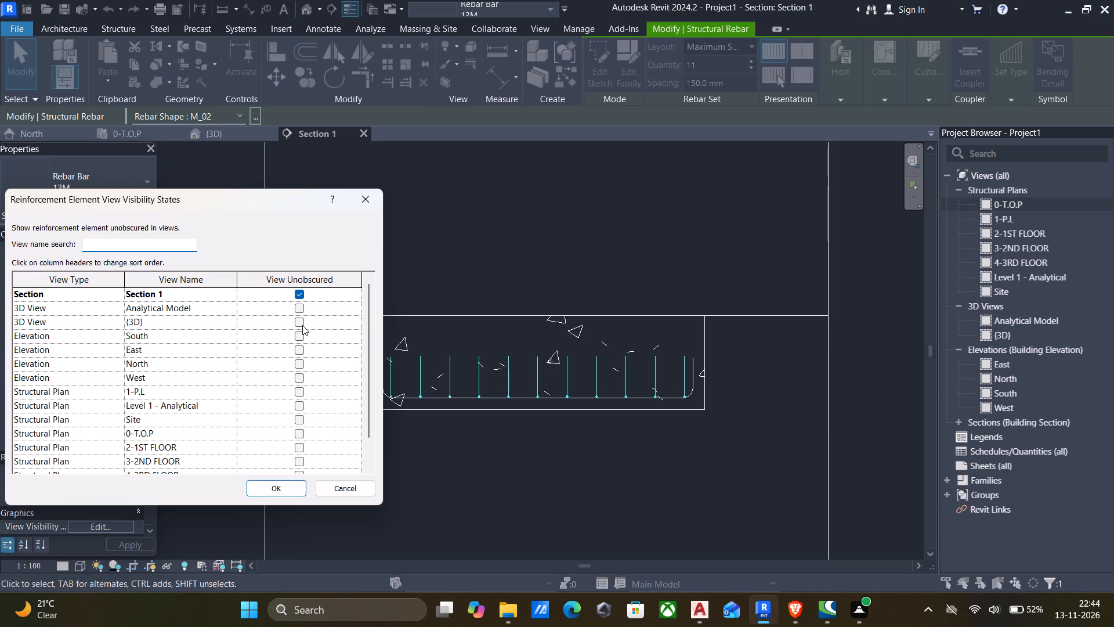
left_click(300, 322)
left_click(256, 485)
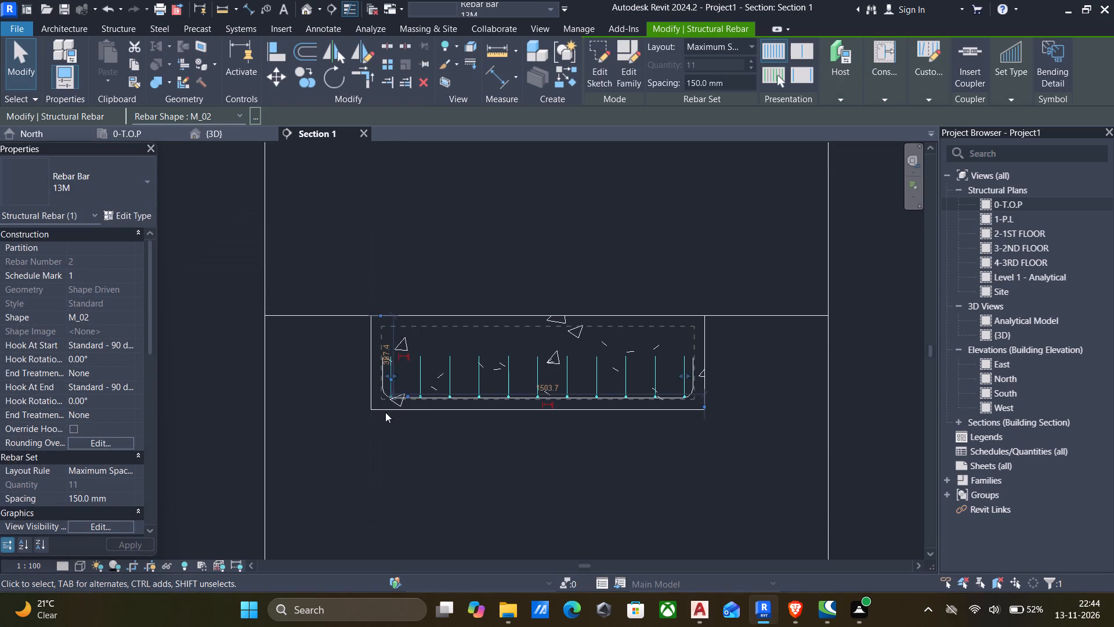
Set the U-shaped bar to show unobscured in the {3D} view, and deselect it.
scroll(416, 398, "up", 8)
left_click(446, 399)
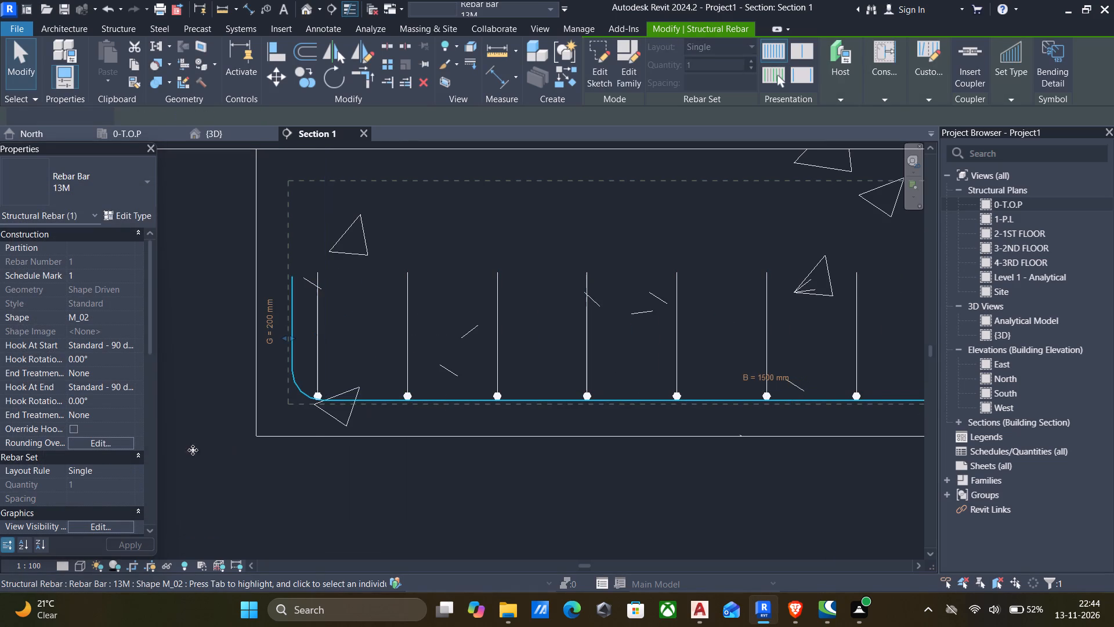
left_click(103, 528)
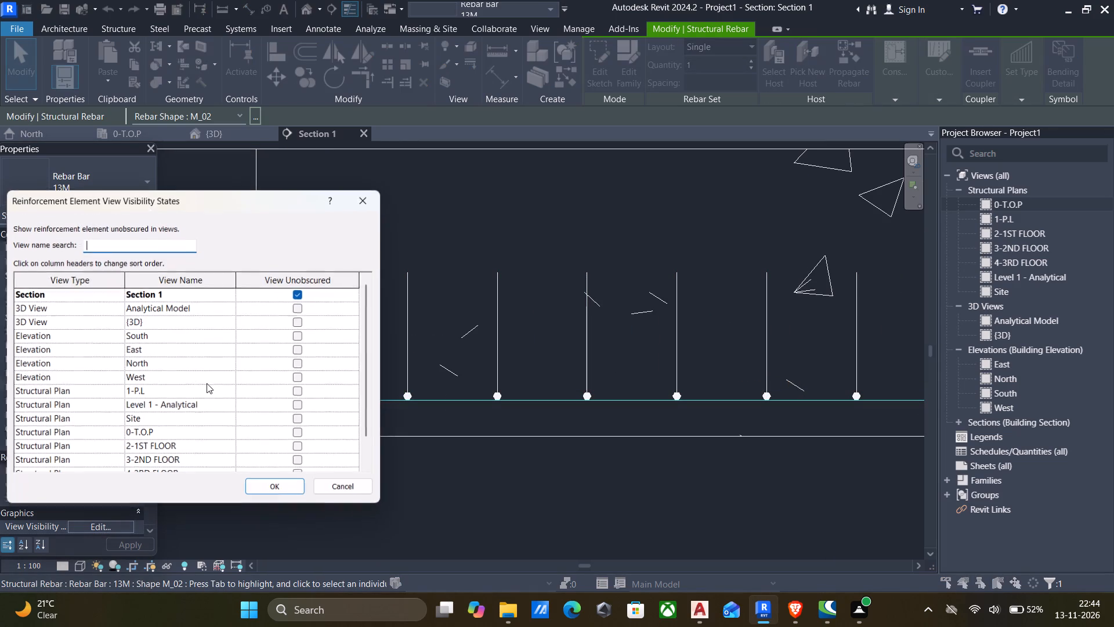
left_click(298, 320)
left_click(260, 484)
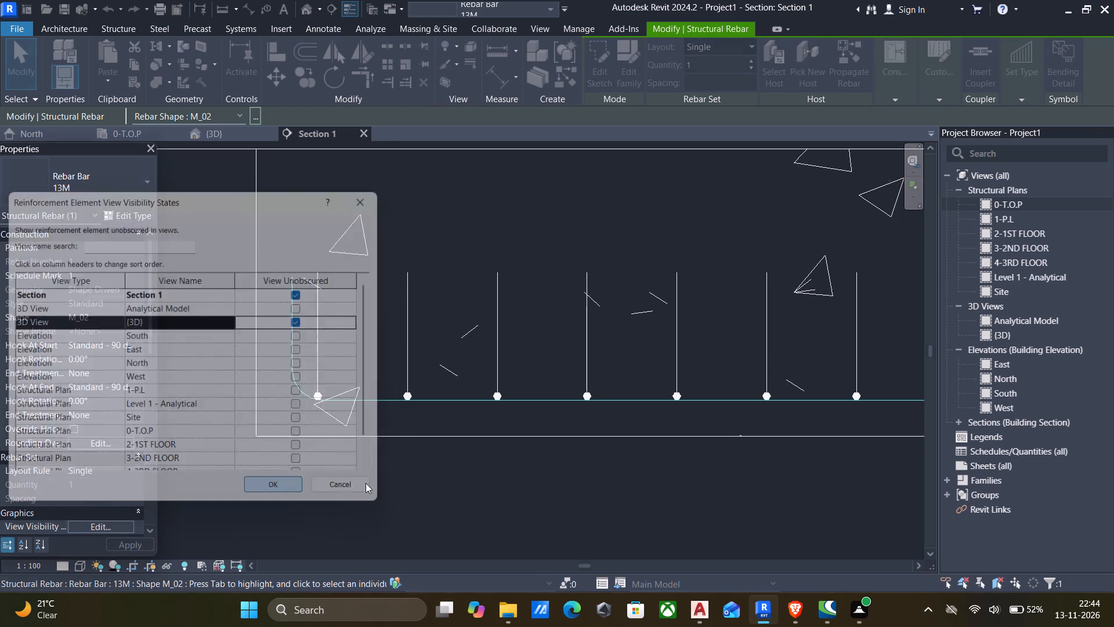
left_click(409, 496)
Change the U-shaped bar's layout to Maximum Spacing with a spacing of 150 mm.
scroll(402, 453, "down", 5)
left_click(413, 423)
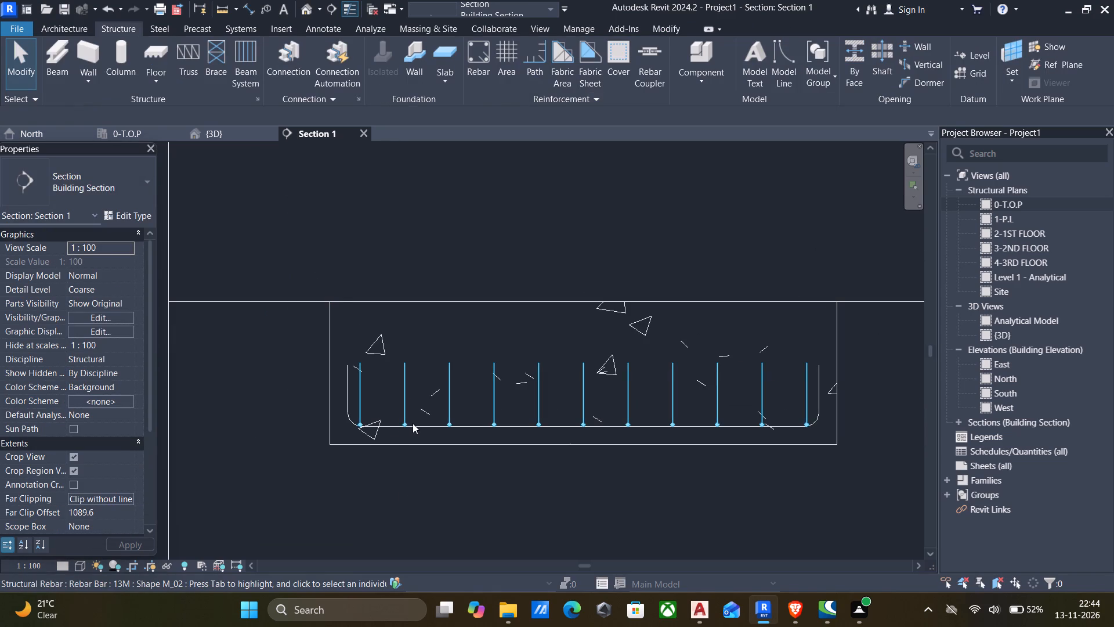
scroll(415, 426, "down", 1)
scroll(417, 427, "up", 4)
left_click(432, 495)
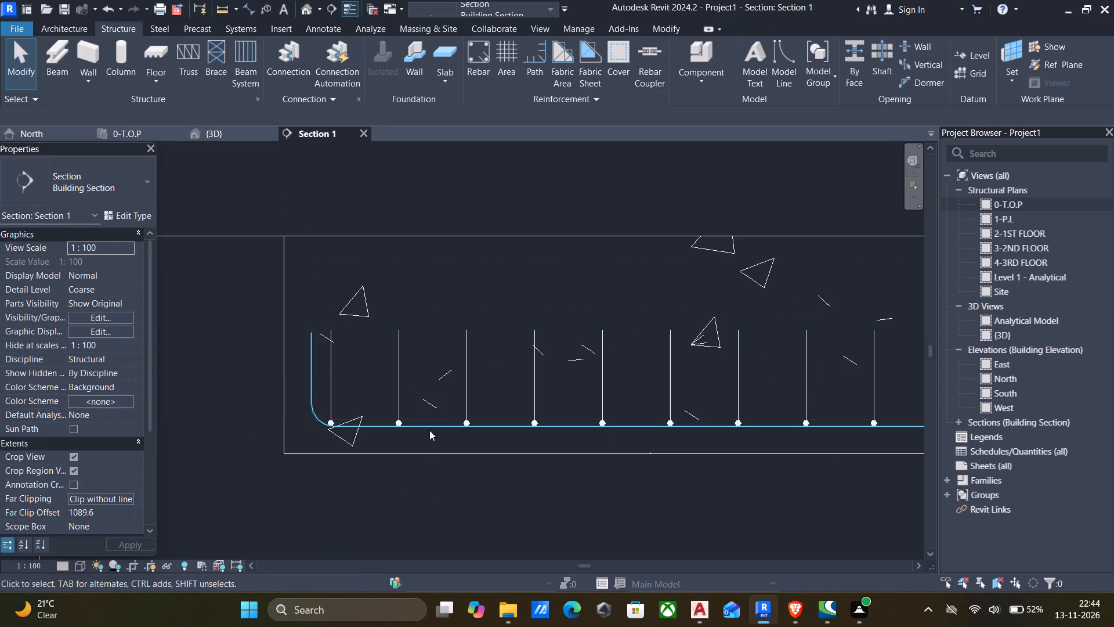
left_click(429, 428)
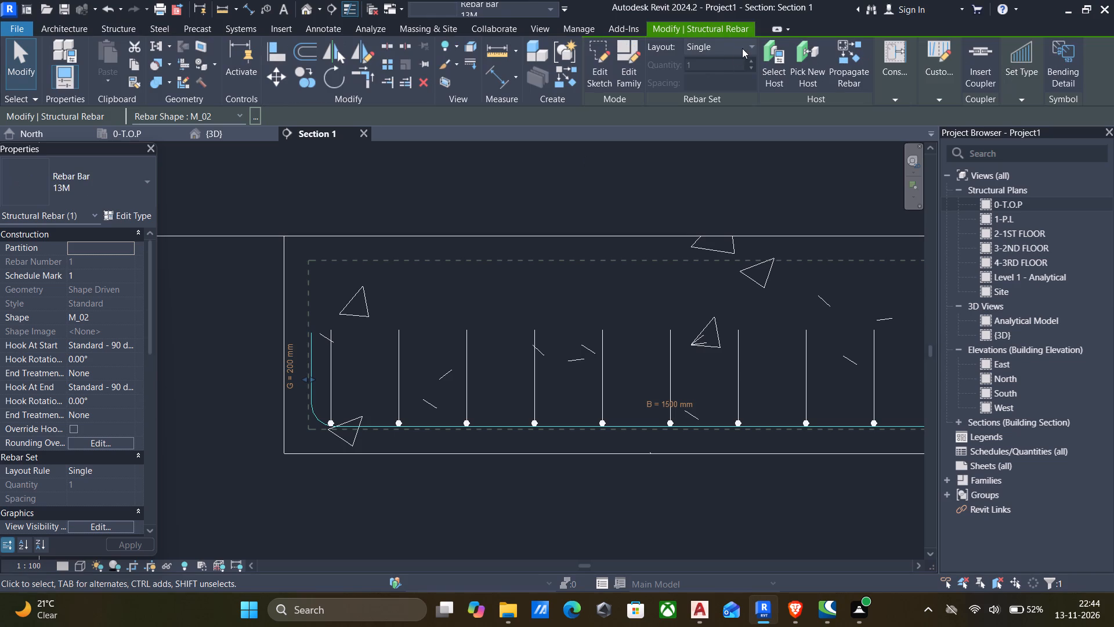
left_click(742, 48)
left_click(708, 96)
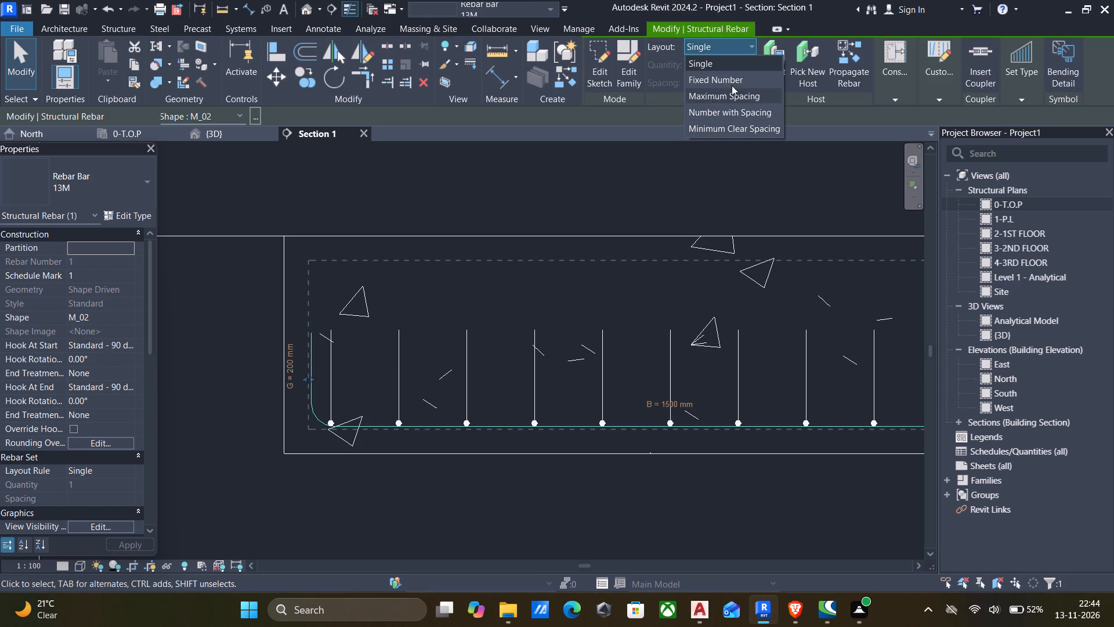
left_click(758, 81)
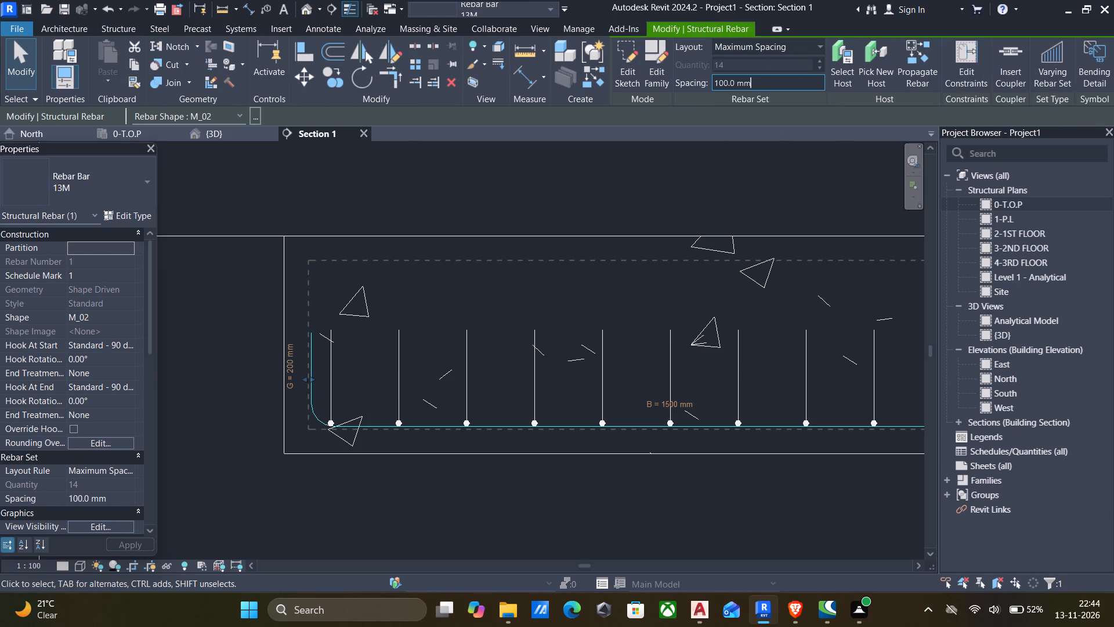
type("15")
key("0")
scroll(717, 154, "down", 2)
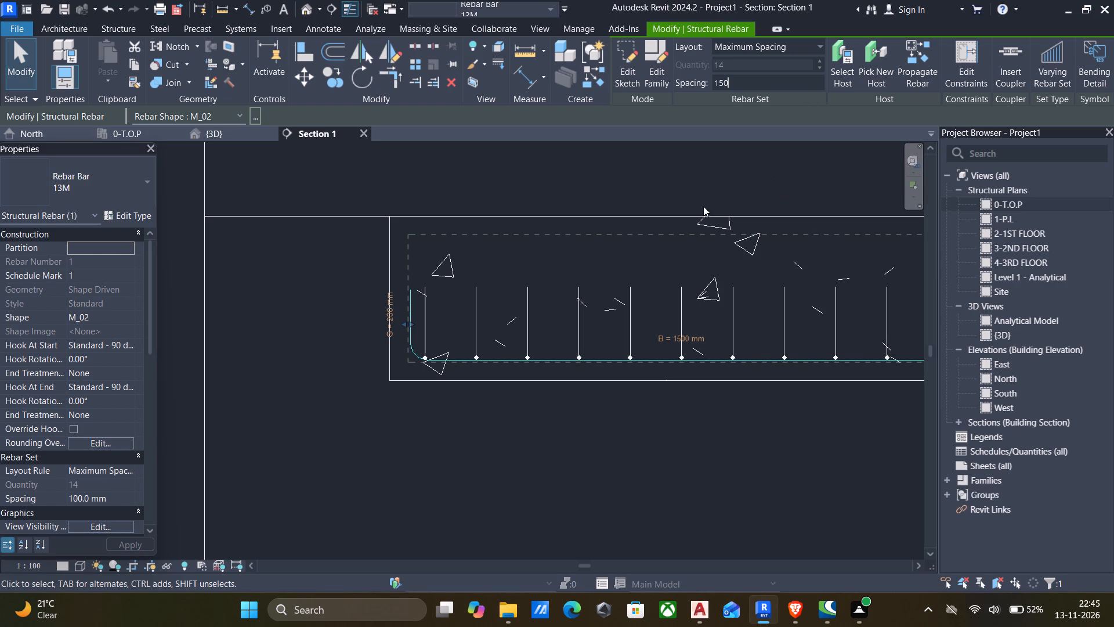
left_click(113, 28)
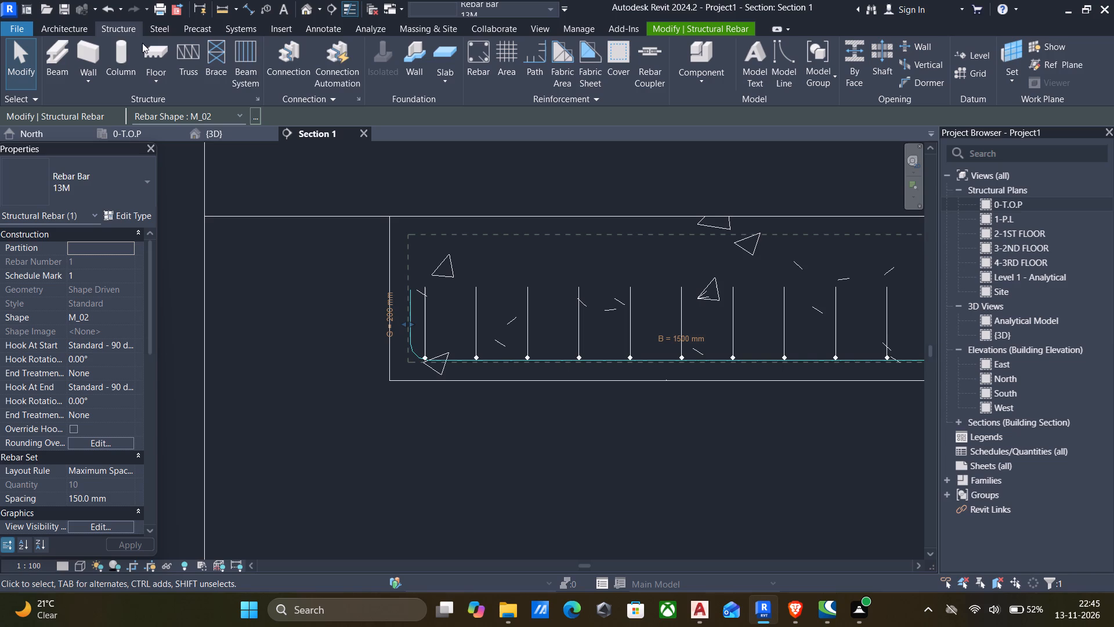
Check the footing's rebar cover setting with the Cover tool, dismissing the save reminder, and exit the tool.
left_click(553, 214)
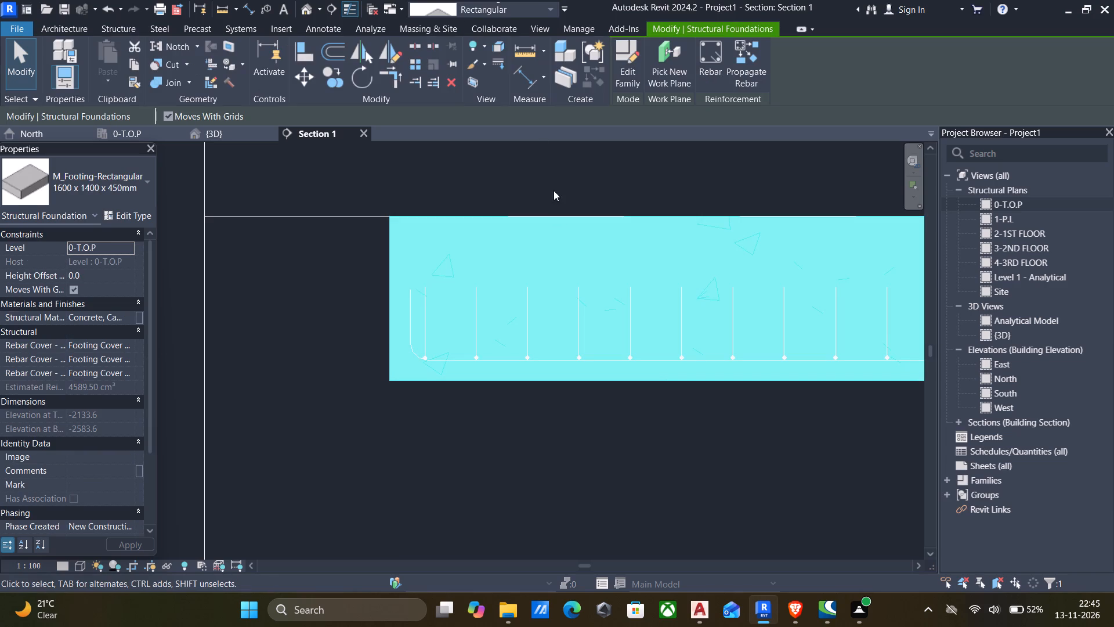
left_click(109, 30)
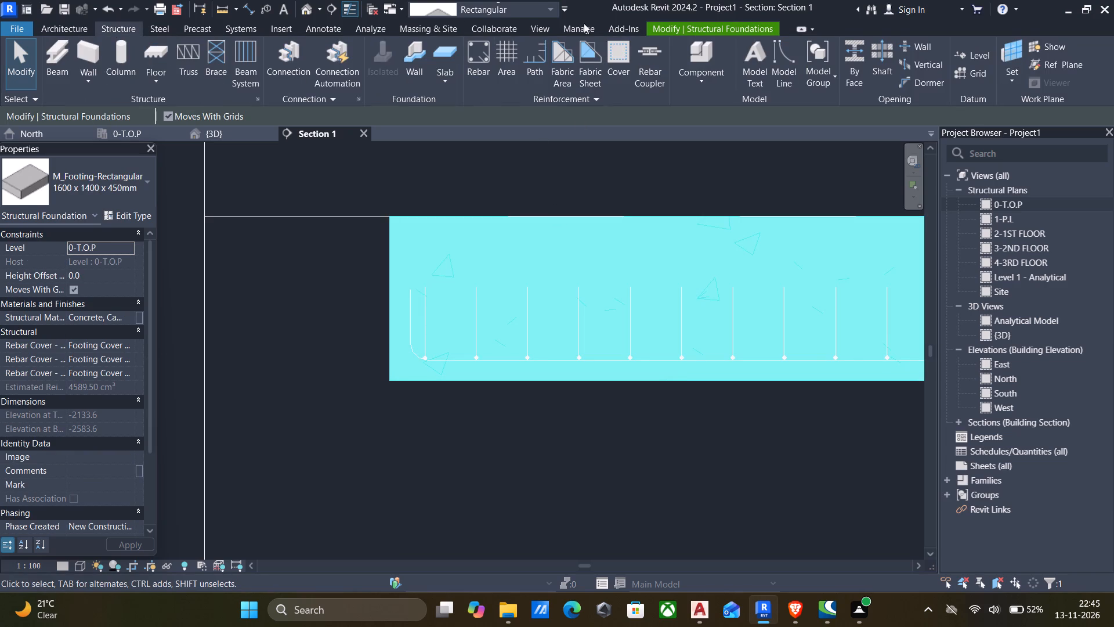
left_click(618, 54)
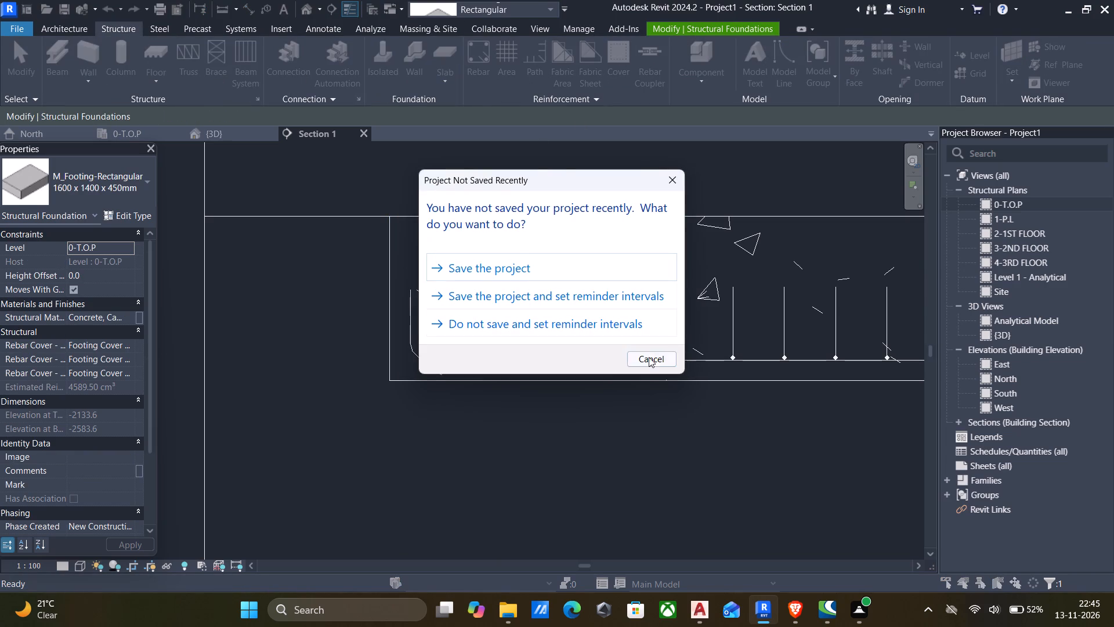
left_click(664, 176)
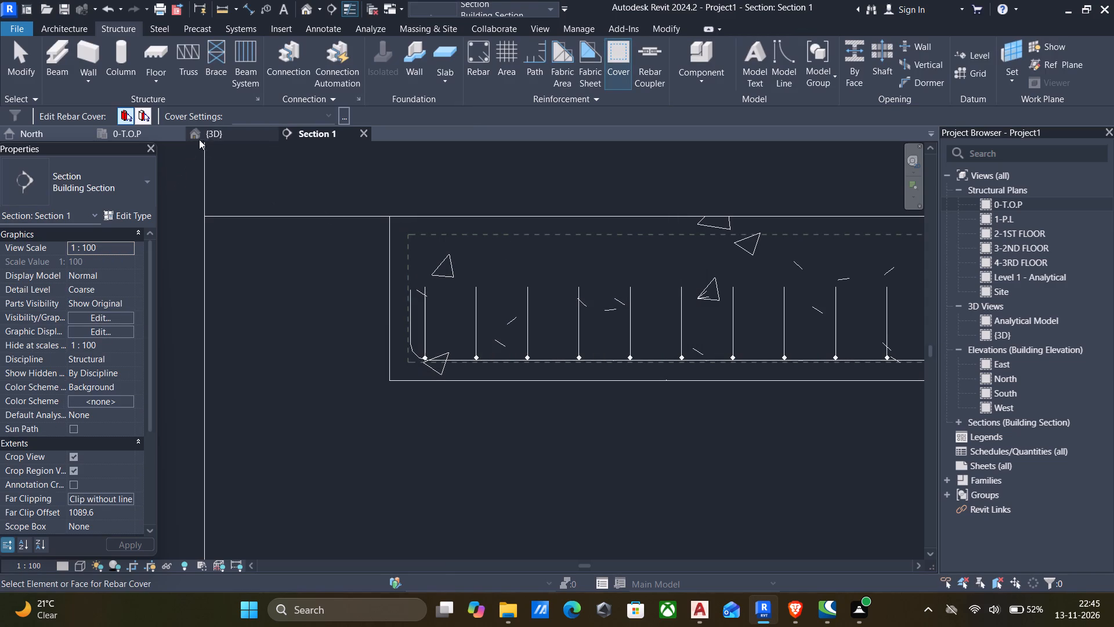
left_click(316, 117)
left_click(431, 216)
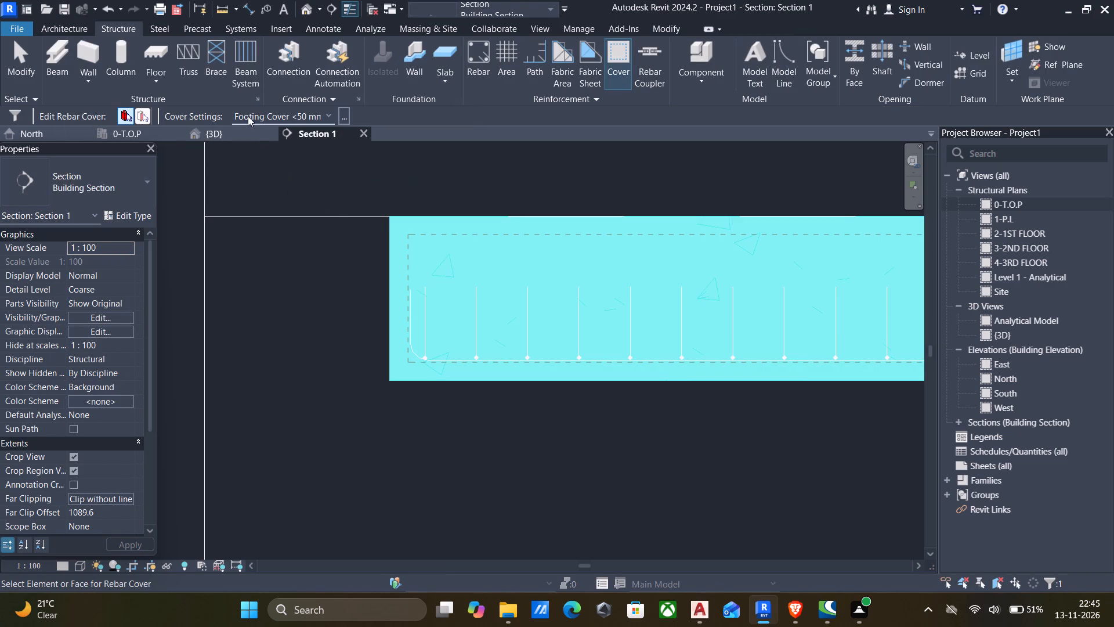
key("Escape")
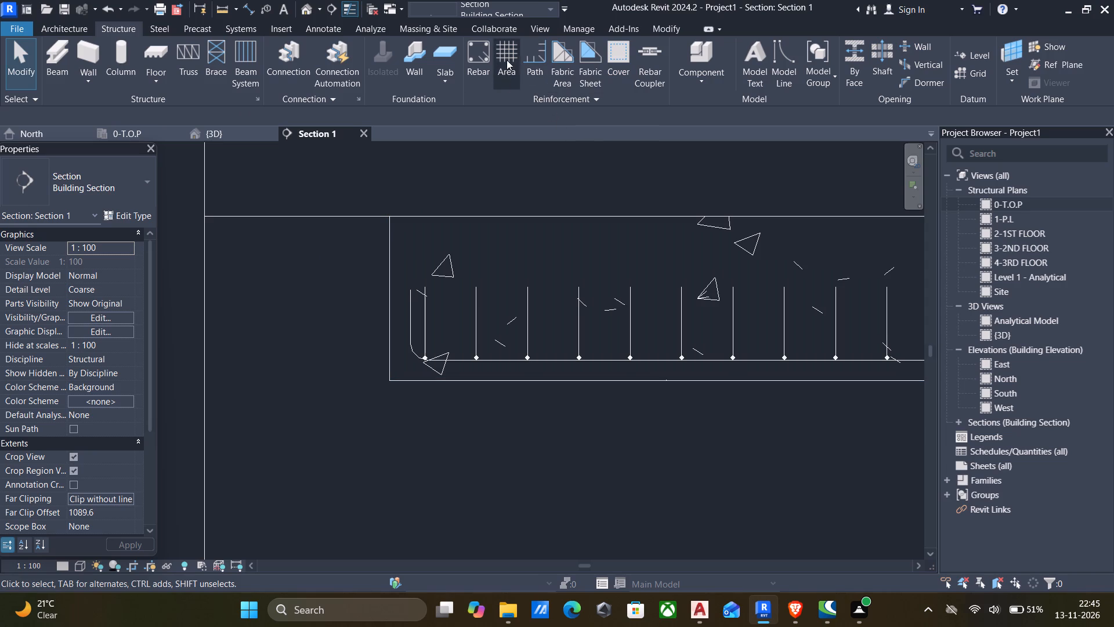
Open the {3D} view and examine the bar sets inside the reinforced footing, selecting the perpendicular set.
scroll(523, 170, "down", 4)
scroll(706, 253, "up", 3)
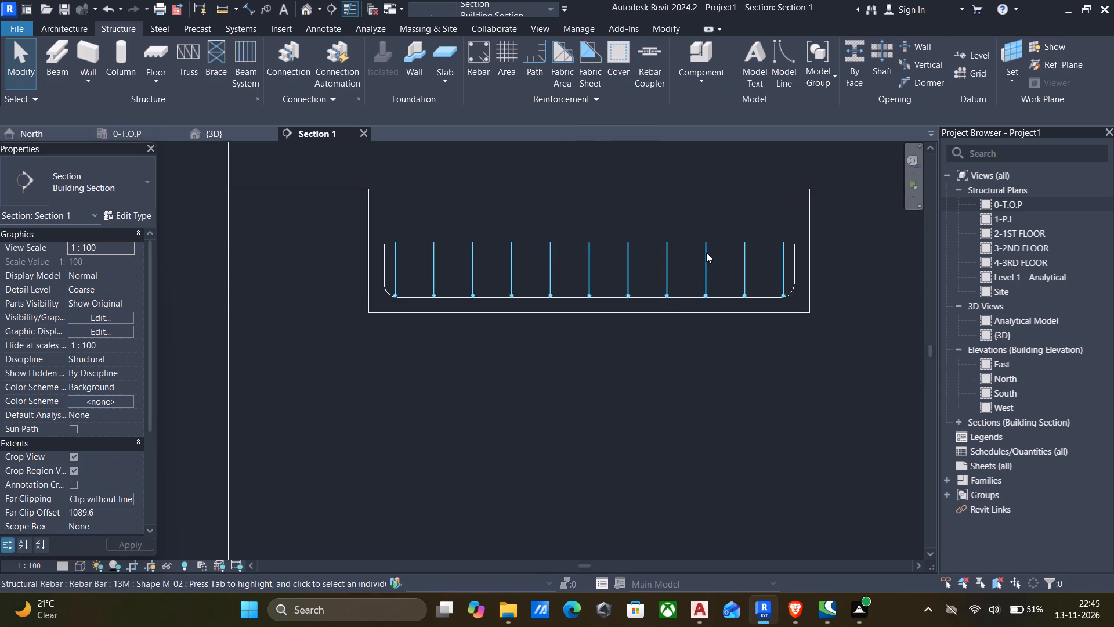
scroll(598, 244, "down", 4)
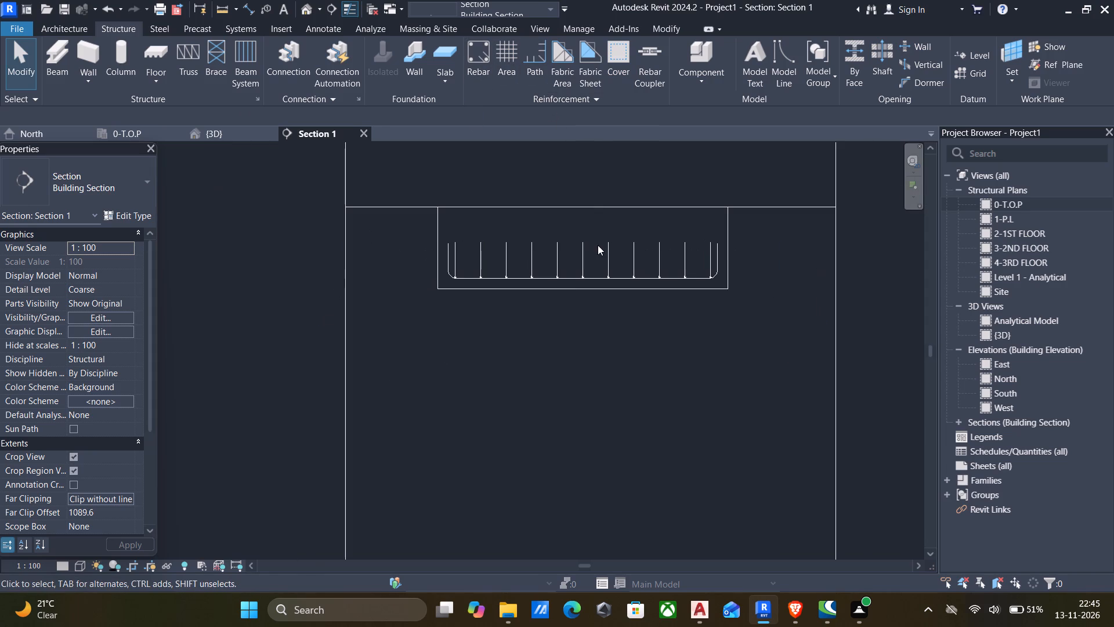
left_click(307, 8)
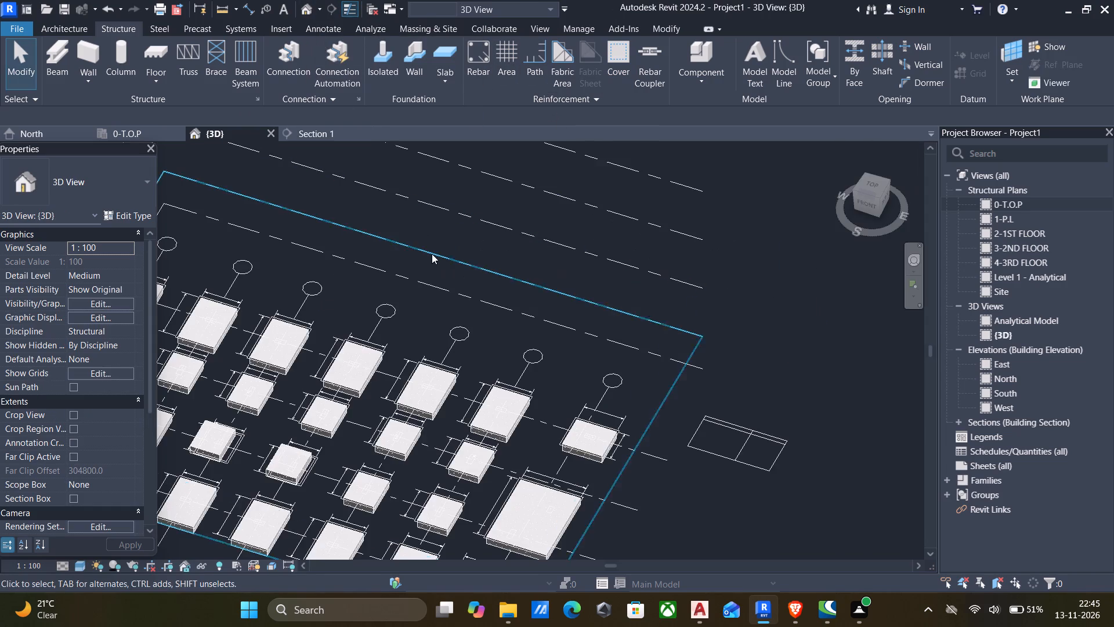
scroll(437, 272, "down", 4)
middle_click_drag(440, 273, 541, 221)
scroll(345, 289, "up", 5)
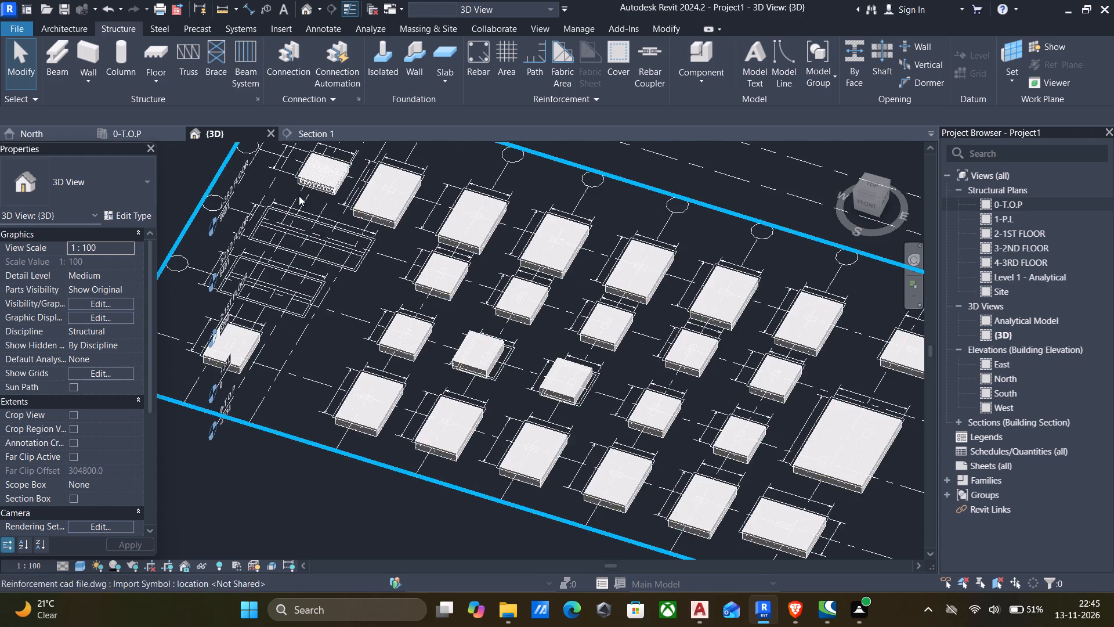
middle_click_drag(302, 214, 364, 347)
scroll(388, 313, "up", 12)
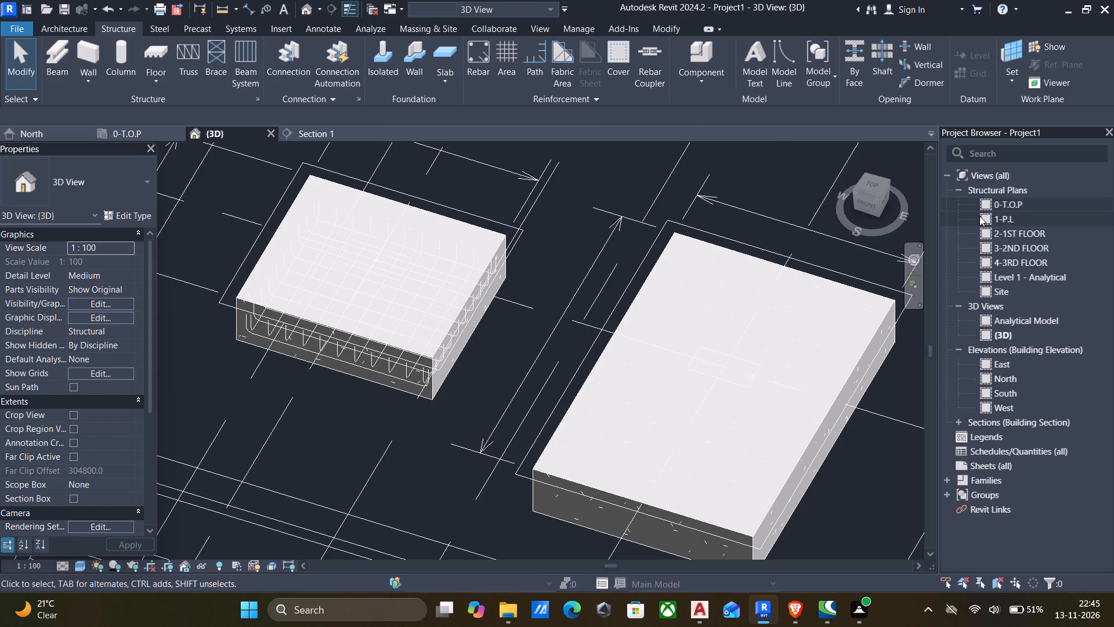
left_click(385, 287)
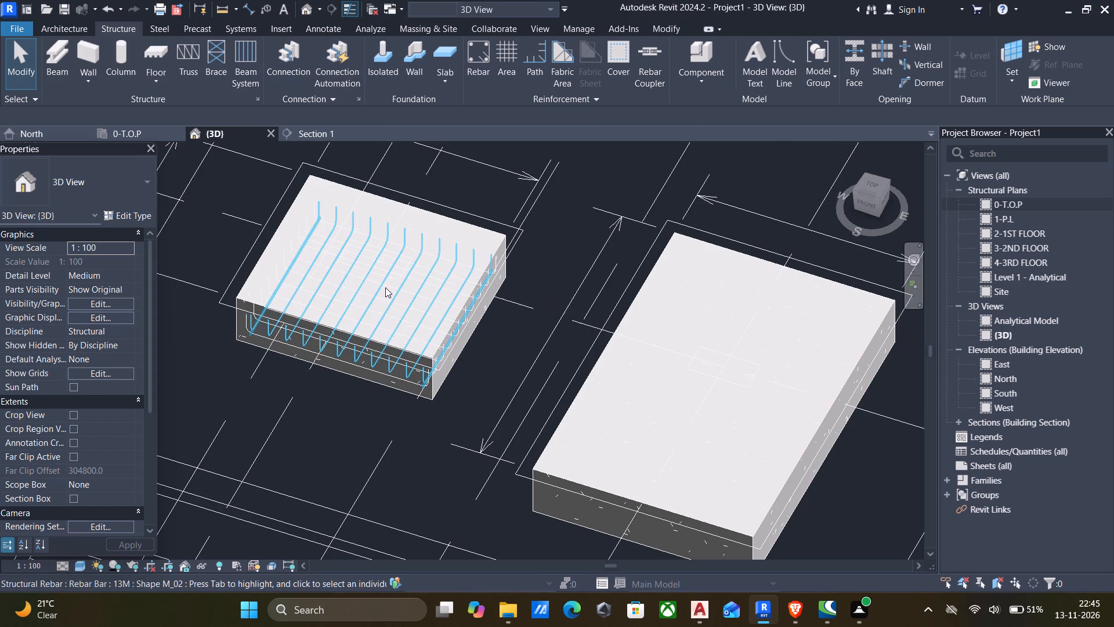
scroll(300, 264, "up", 6)
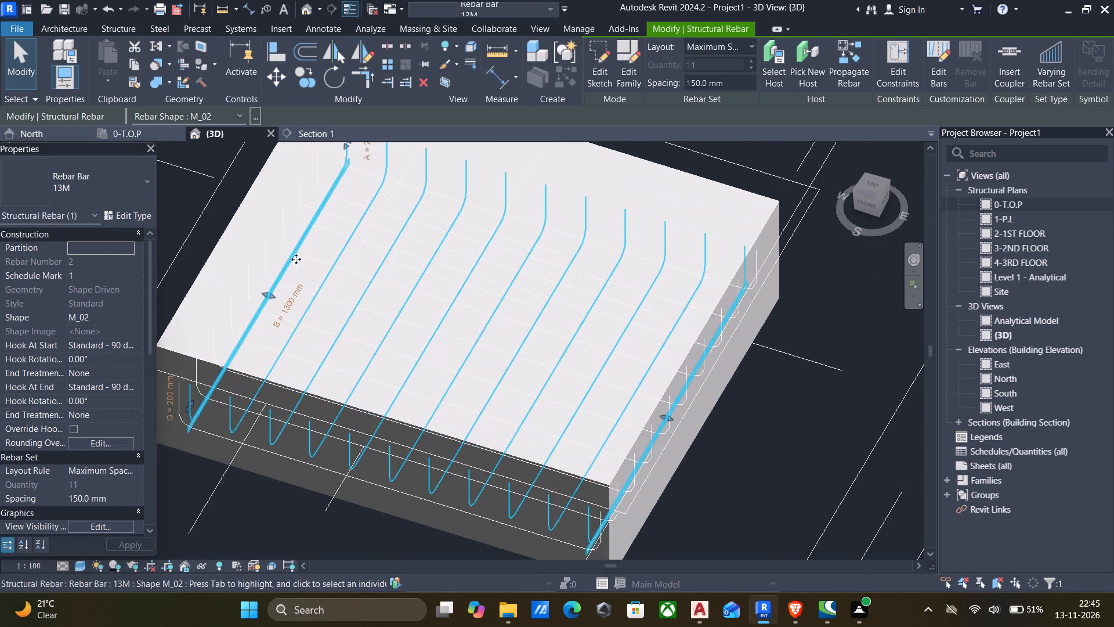
Show both of the F 1 footing's bar sets unobscured in the 1-P.L structural plan, and deselect them.
left_click(279, 237, "ctrl")
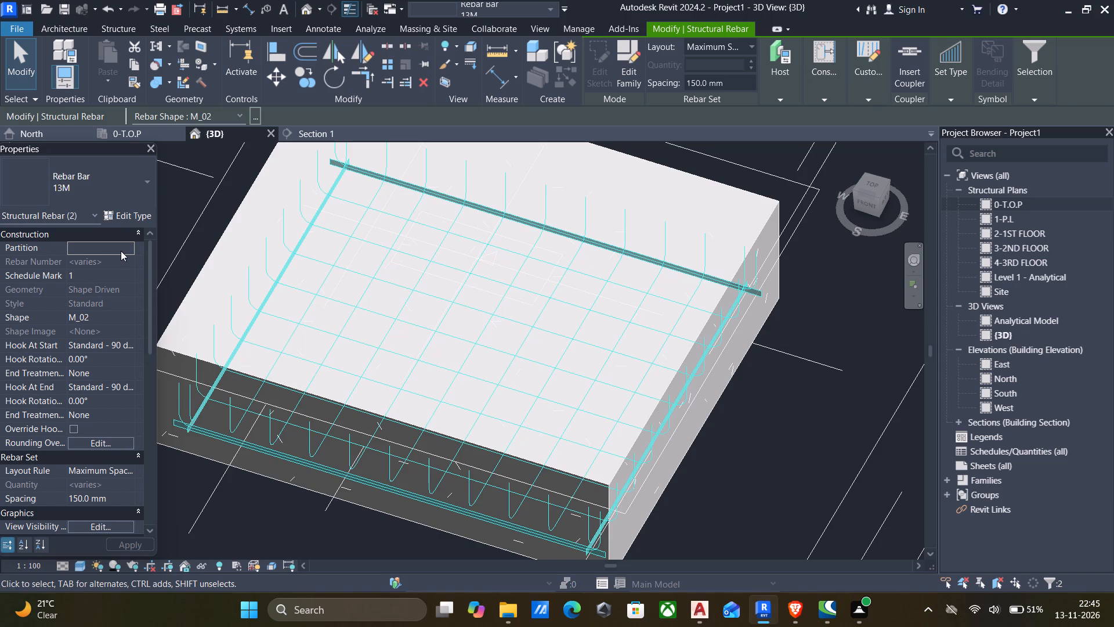
left_click(93, 524)
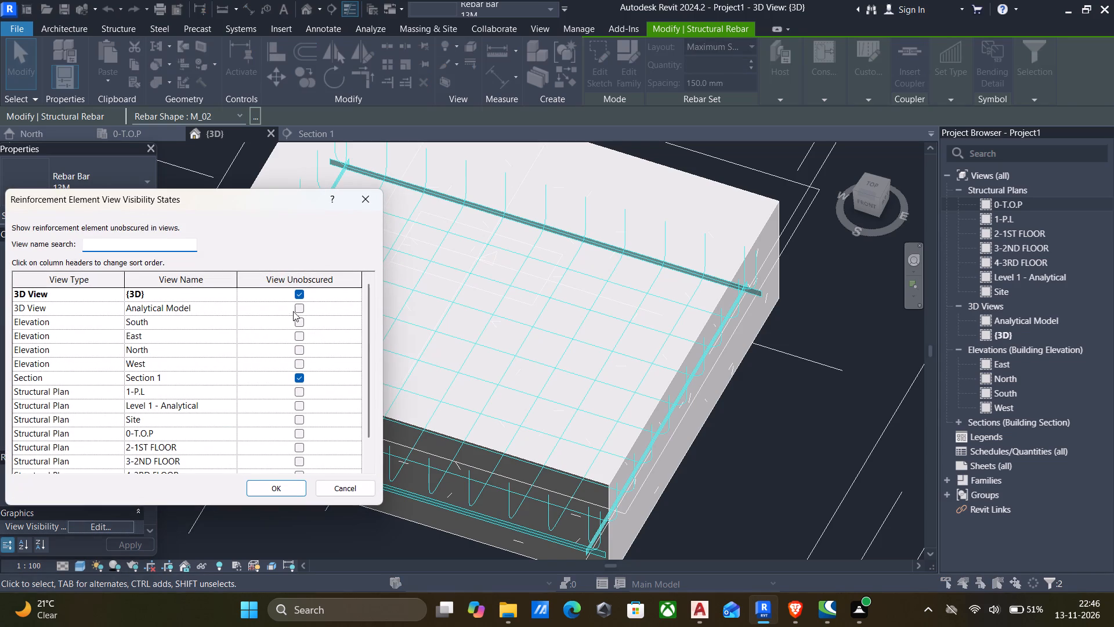
scroll(301, 358, "down", 2)
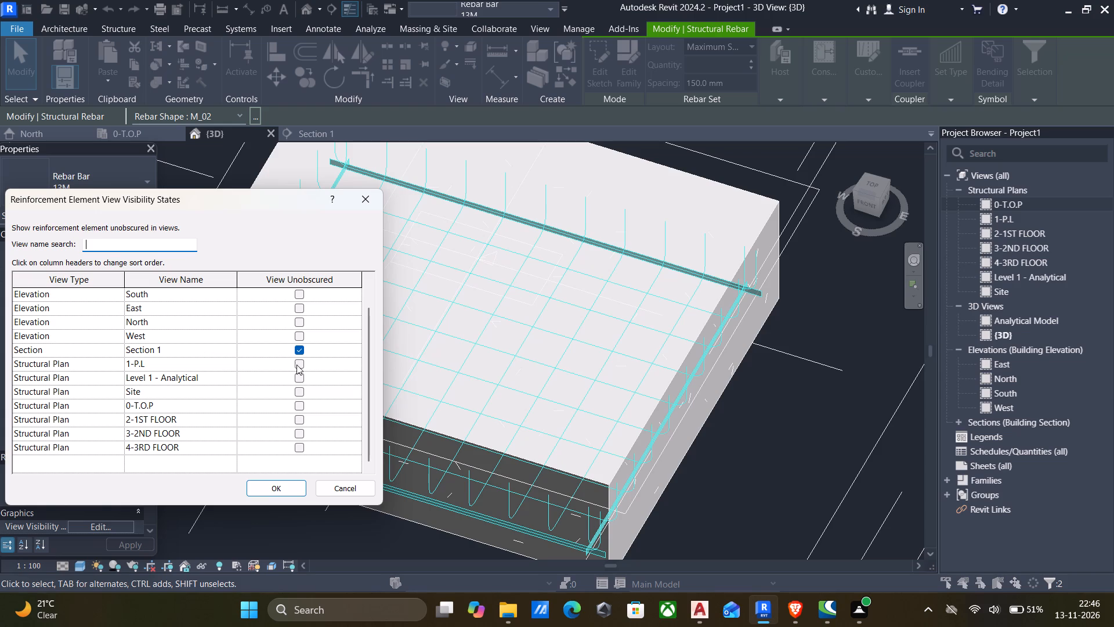
left_click(296, 365)
scroll(229, 379, "up", 11)
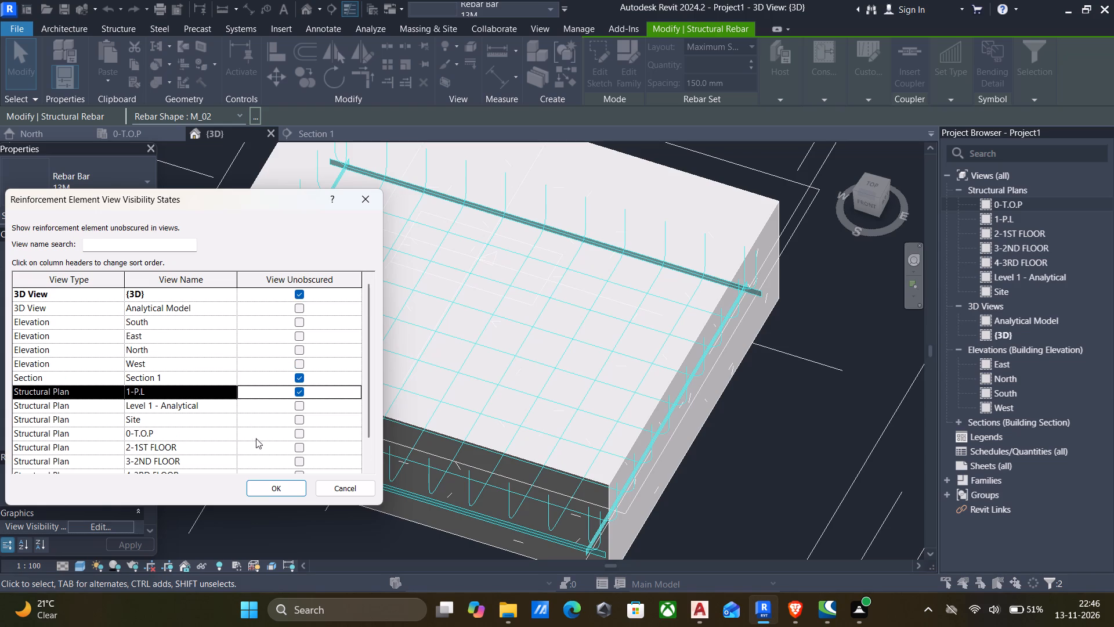
left_click(285, 486)
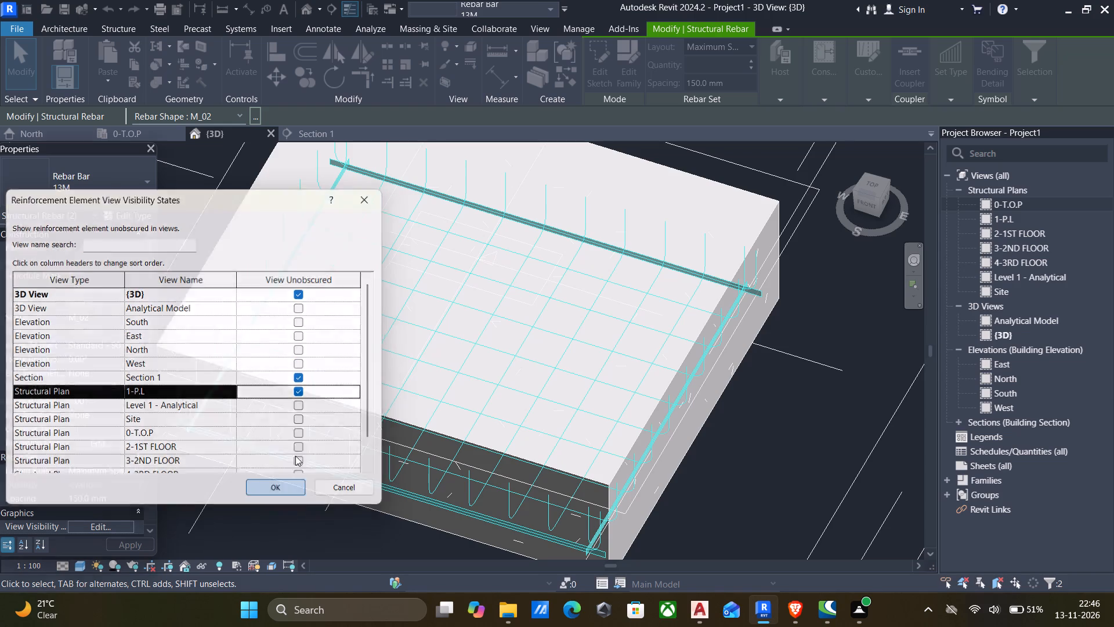
scroll(308, 436, "down", 6)
middle_click_drag(309, 436, 460, 451)
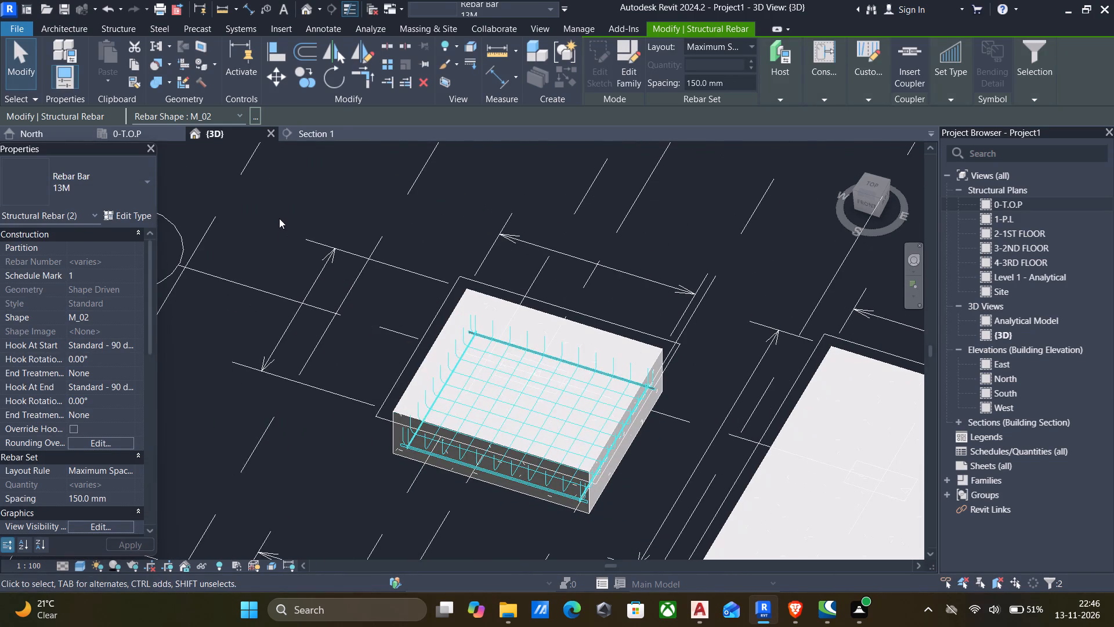
left_click(279, 218)
Set the {3D} view's detail level to Fine and inspect the F 1 footing's bars up close.
scroll(502, 438, "down", 1)
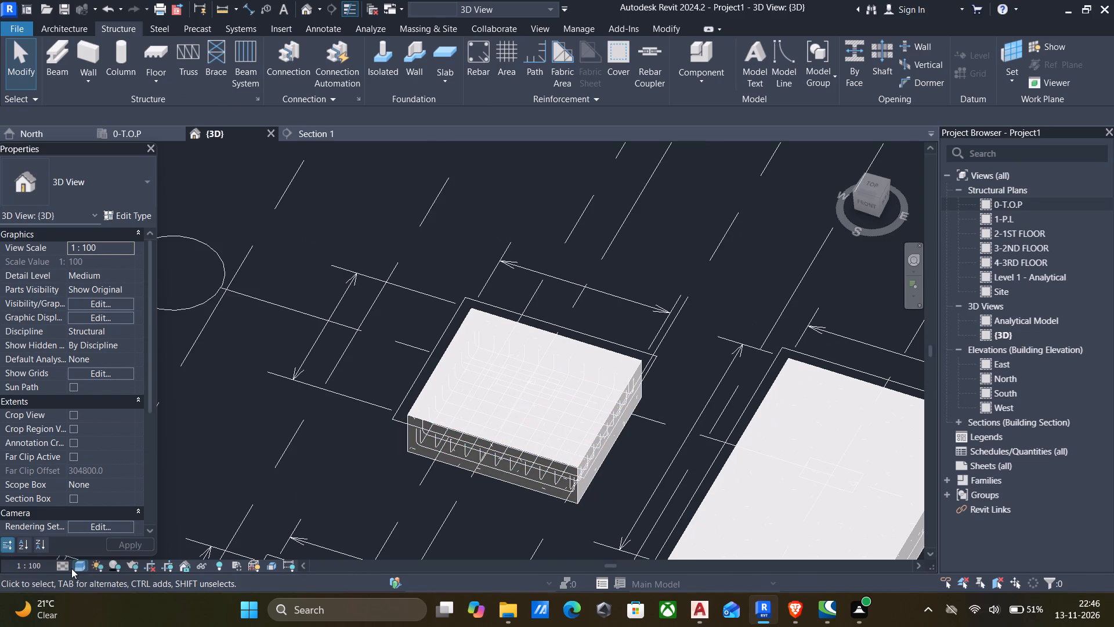
left_click(60, 564)
left_click(67, 547)
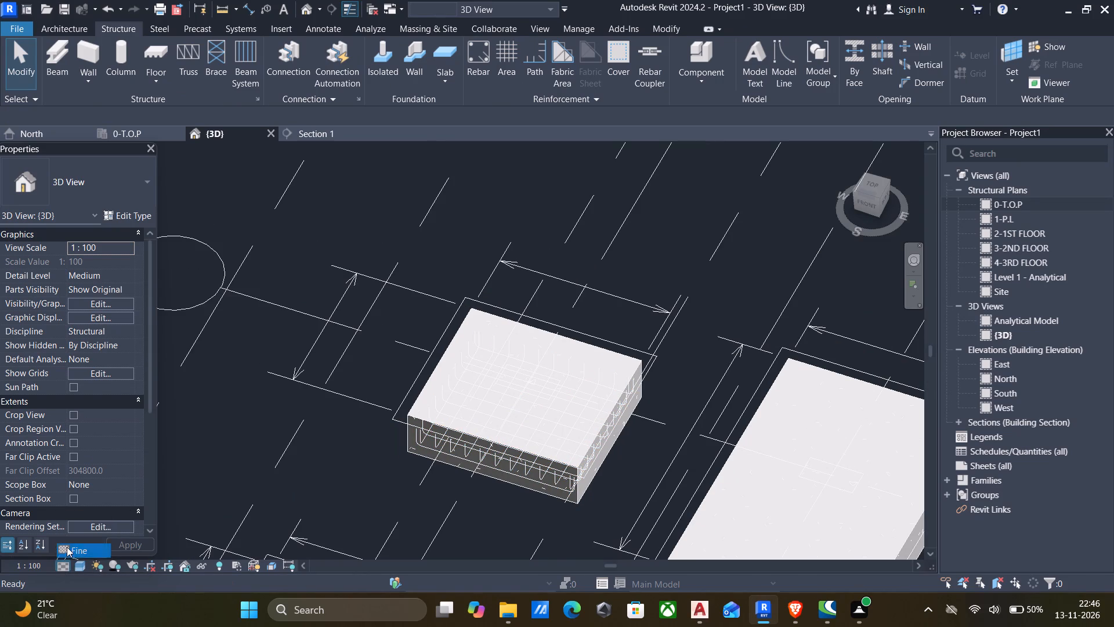
scroll(444, 428, "up", 5)
scroll(402, 399, "up", 5)
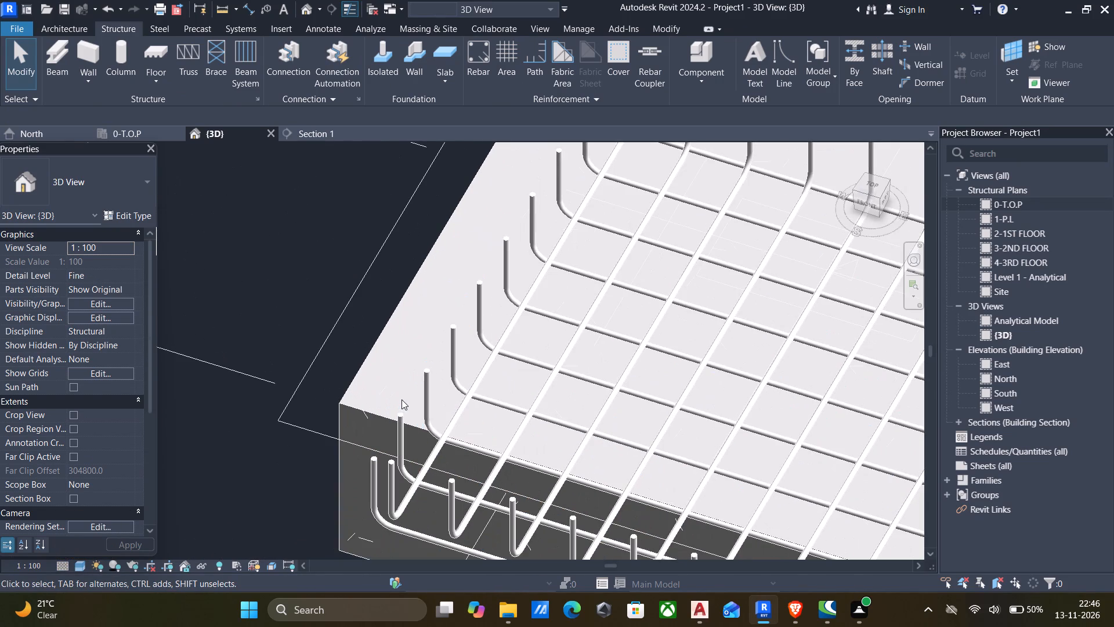
left_click(422, 392)
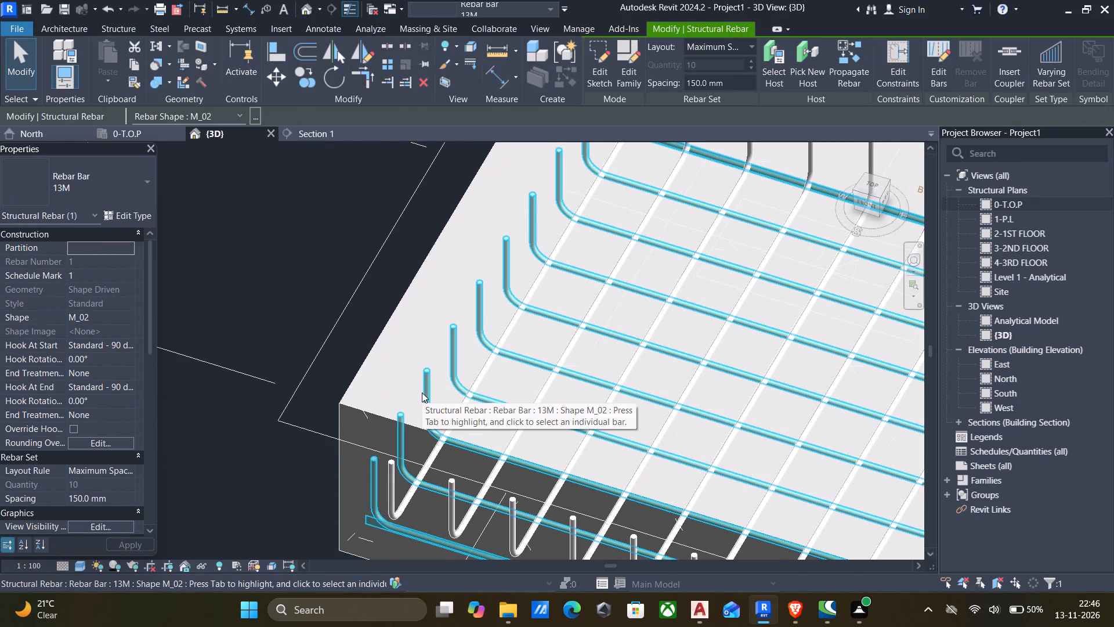
scroll(422, 392, "down", 1)
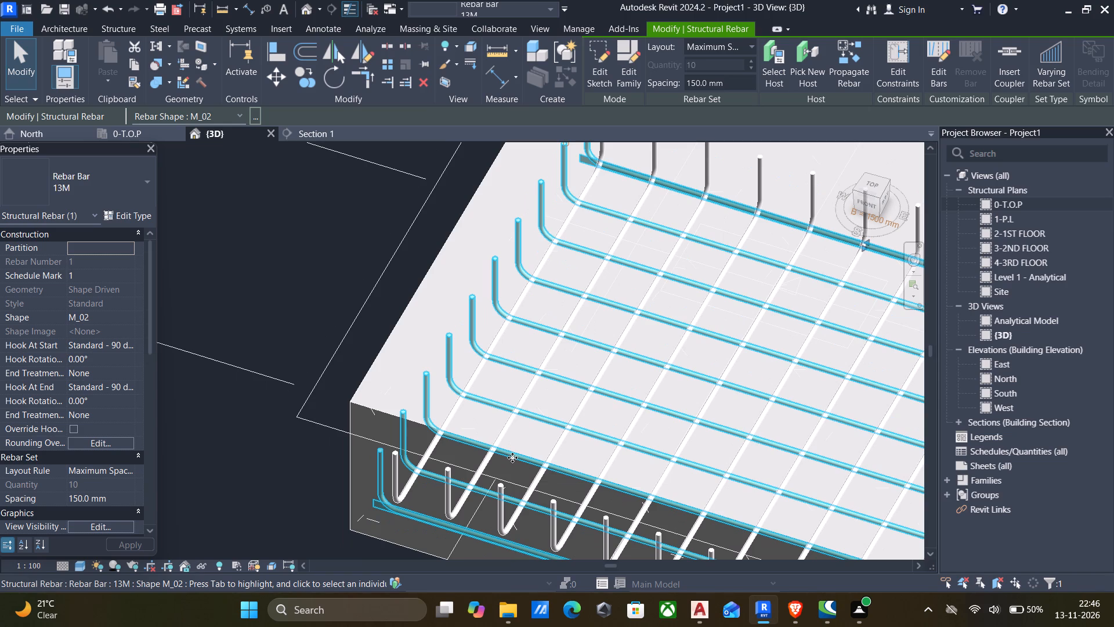
In the 0-T.O.P plan, move the section line from footing F 1 to the adjacent F 4, using their matching outer corners.
double_click(980, 203)
scroll(752, 277, "down", 2)
scroll(352, 323, "up", 5)
scroll(511, 301, "up", 5)
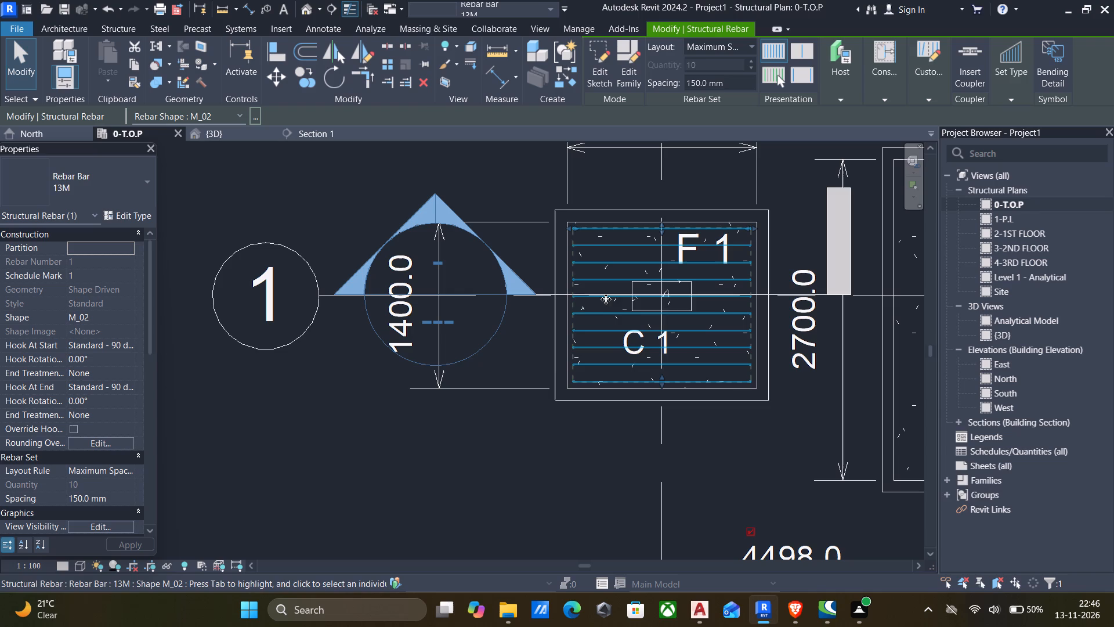
scroll(603, 272, "down", 4)
middle_click_drag(602, 275, 479, 331)
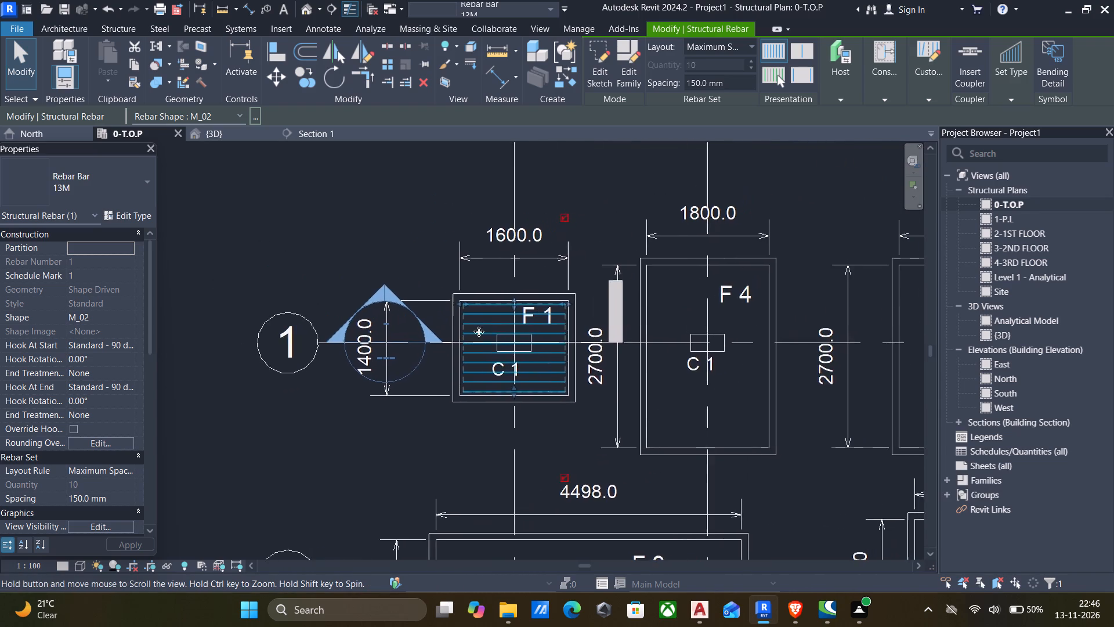
scroll(547, 329, "up", 5)
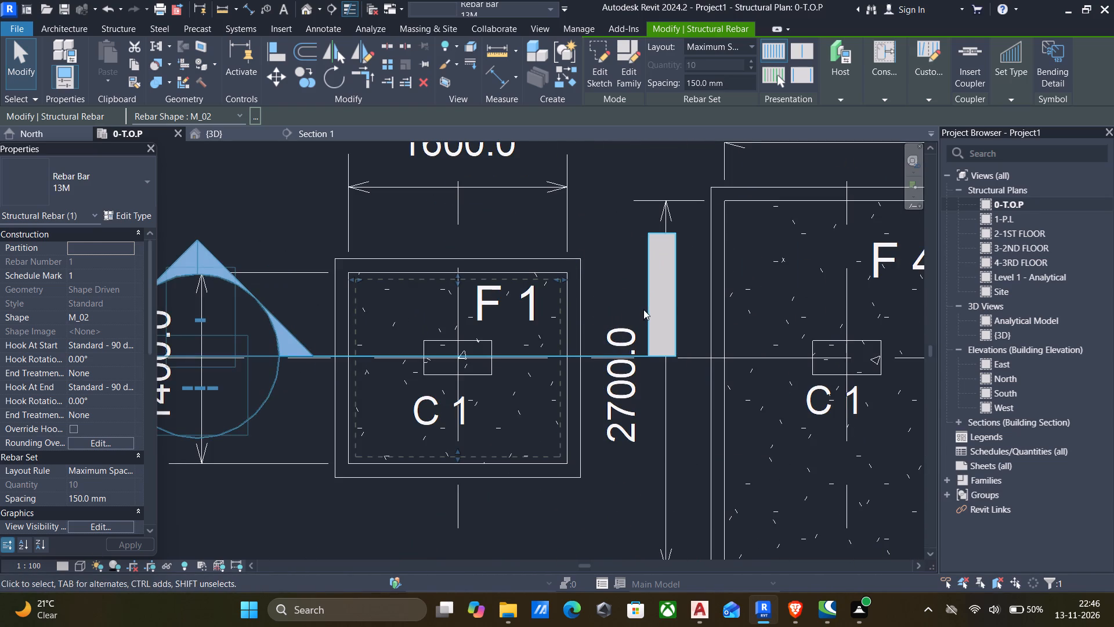
left_click(645, 309)
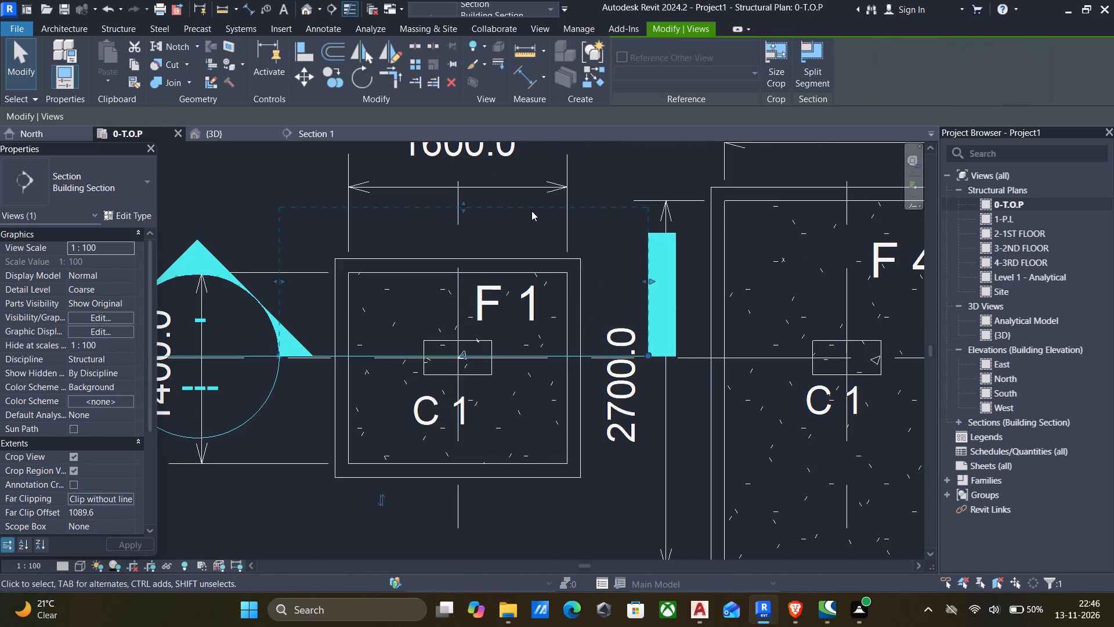
scroll(454, 235, "down", 4)
middle_click_drag(455, 237, 491, 271)
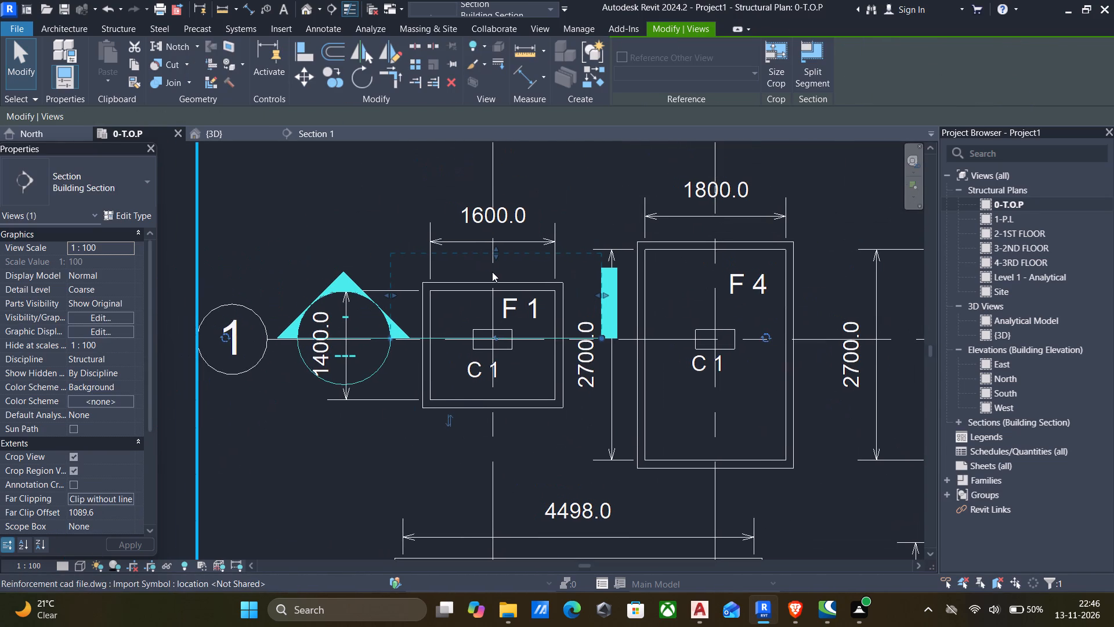
key("m")
key("v")
scroll(564, 346, "up", 5)
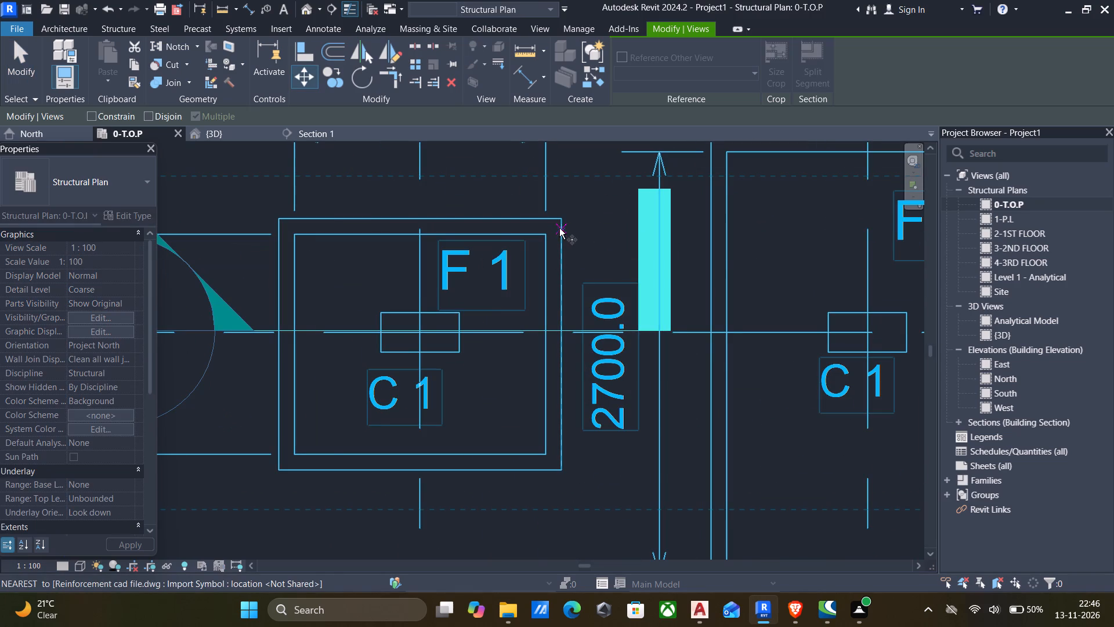
left_click(561, 217)
scroll(561, 217, "down", 4)
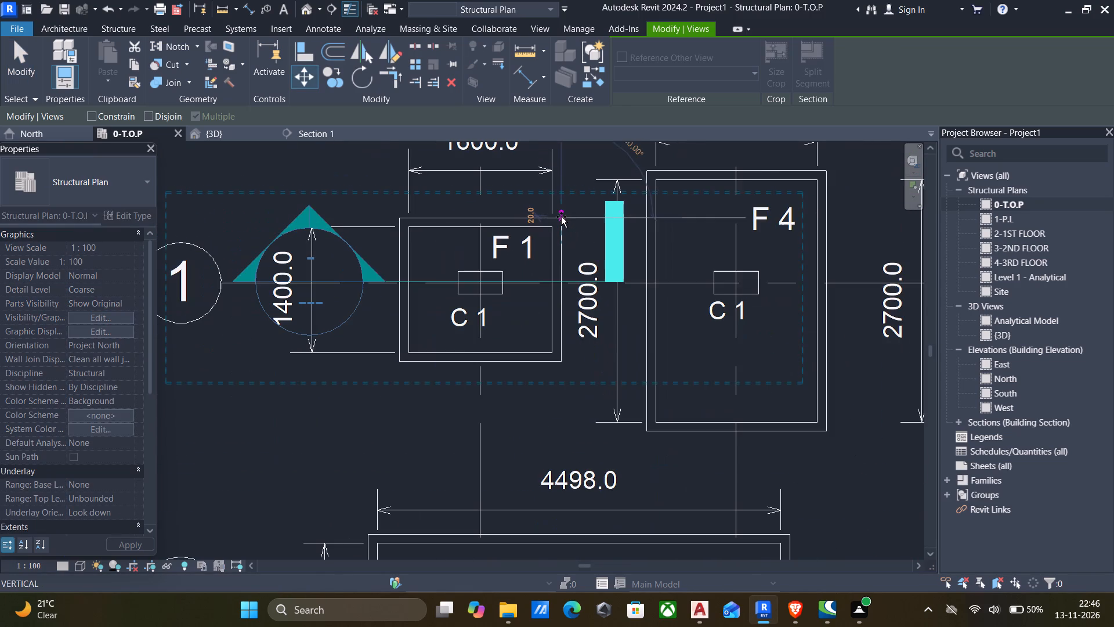
left_click(826, 173)
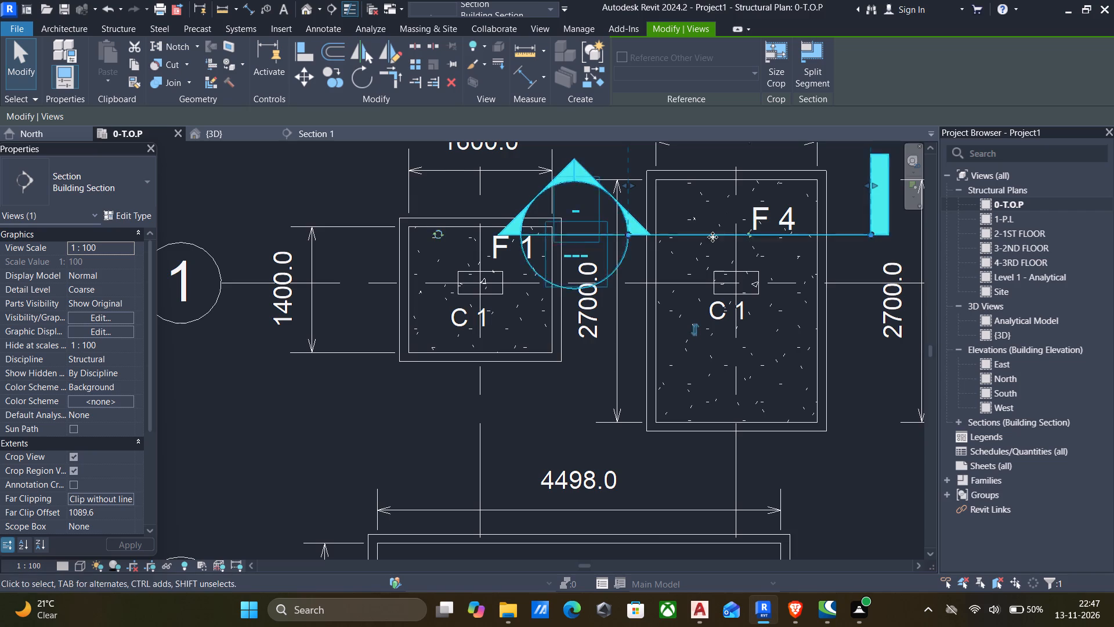
Nudge the section line down to grid line 1 so it cuts through the F 4 footing at column C 1.
scroll(703, 258, "down", 9)
middle_click_drag(695, 273, 604, 296)
scroll(604, 302, "up", 1)
key("Down")
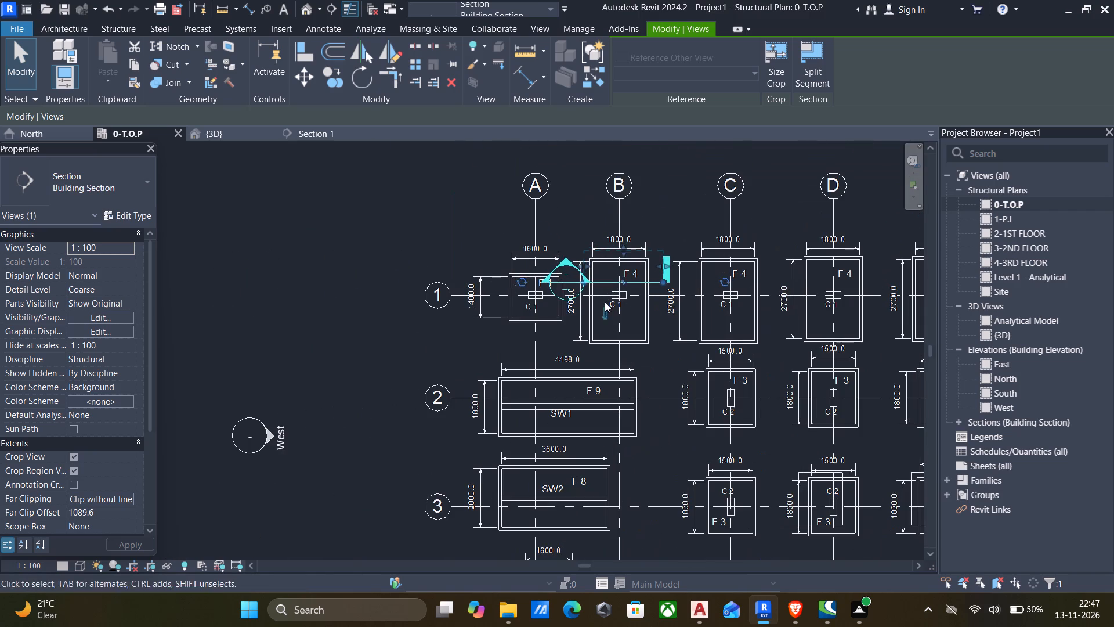
key("Down")
key("Down")
key("Down")
key("Down")
key("Down")
scroll(603, 298, "up", 4)
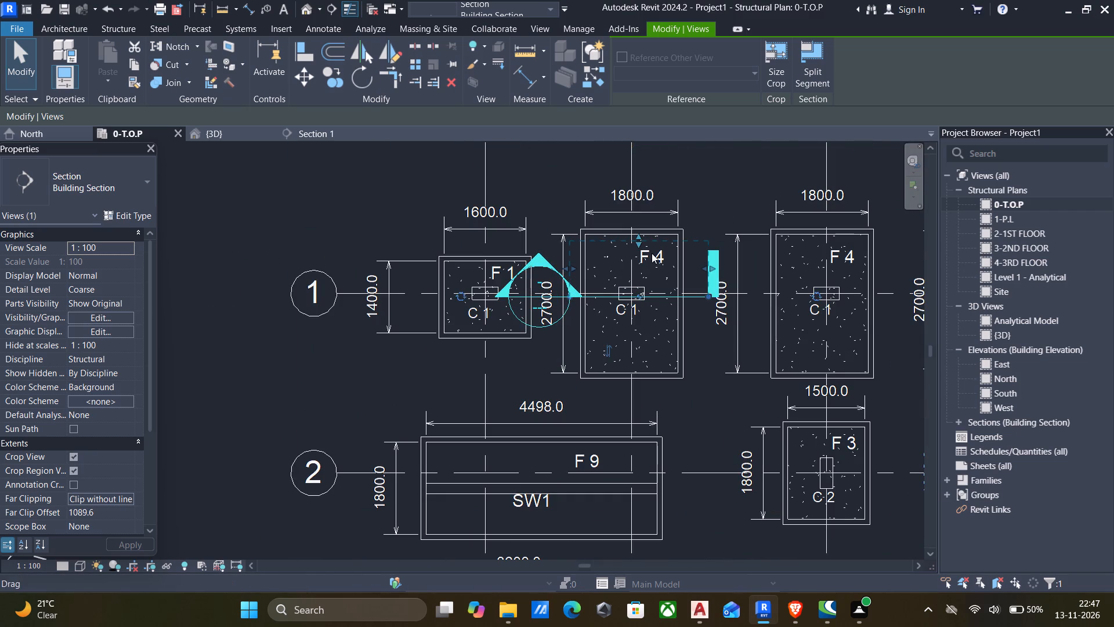
scroll(699, 263, "up", 4)
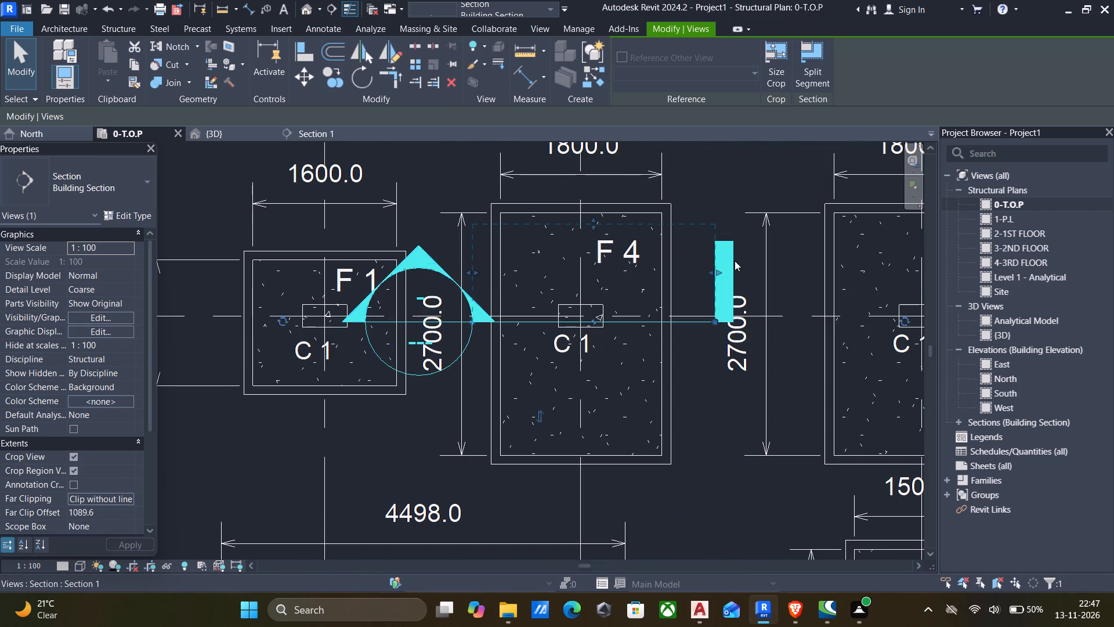
Open the moved section's view and set the F 4 footing's rebar cover to Footing Cover <50 mm>.
right_click(726, 258)
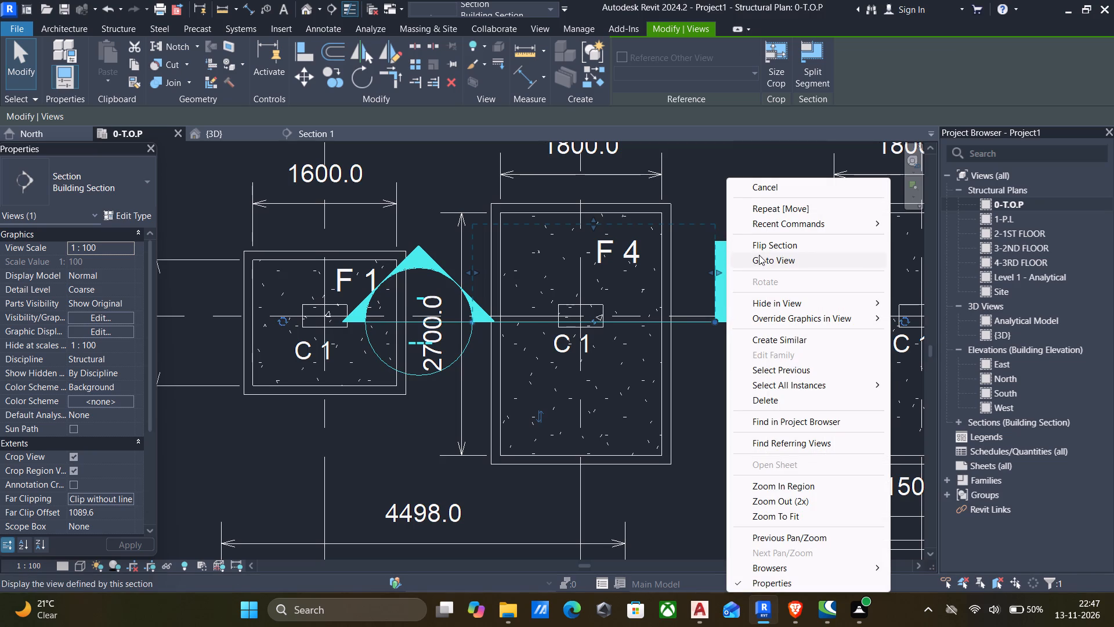
left_click(760, 261)
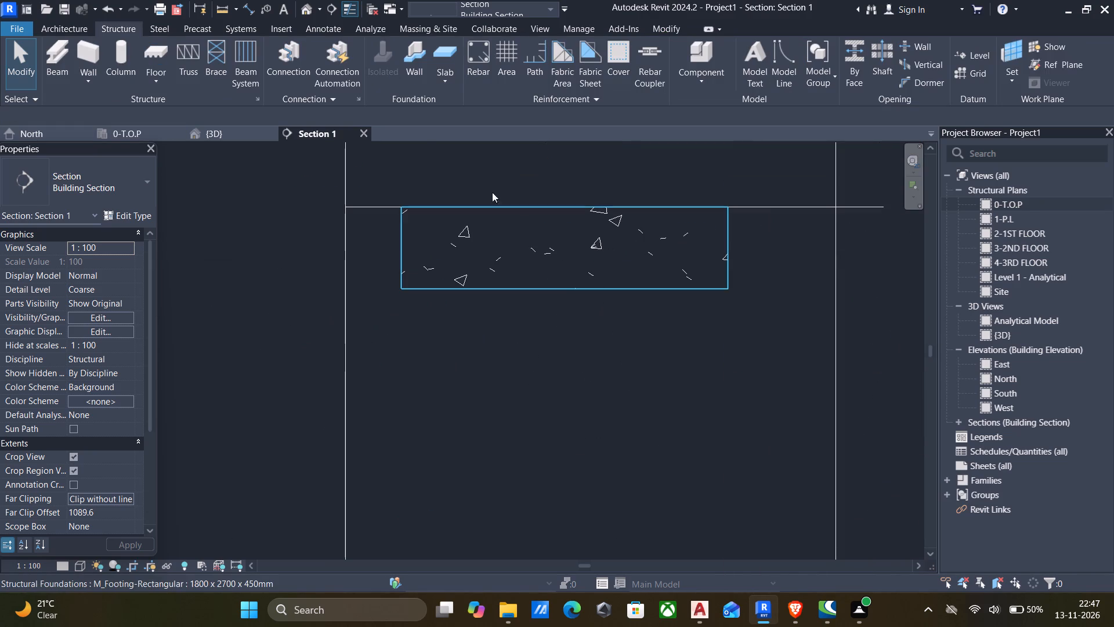
left_click(617, 56)
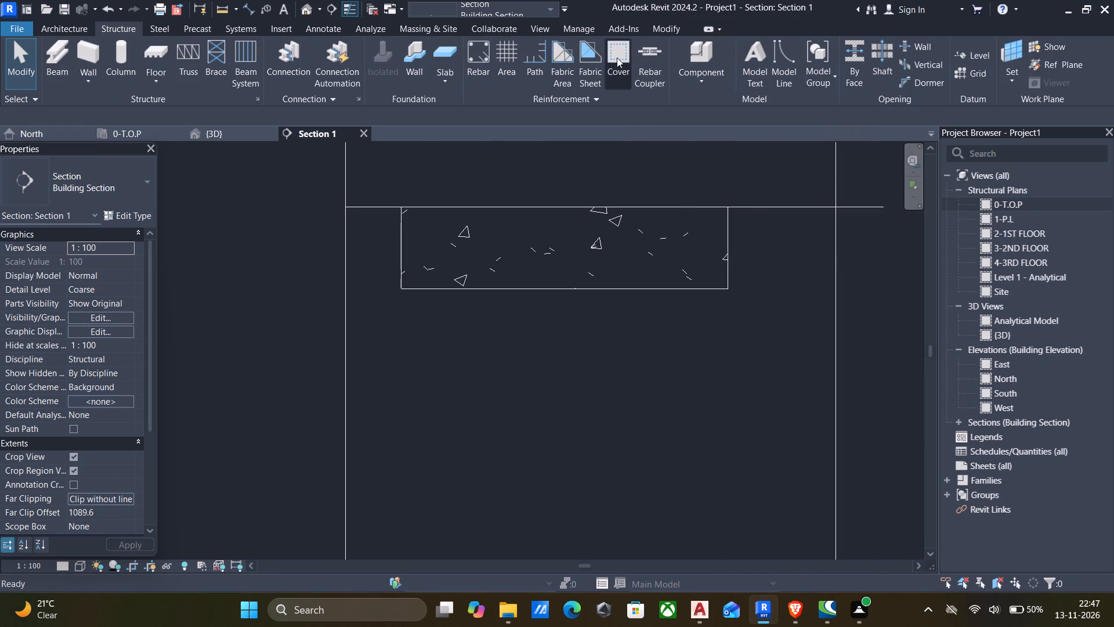
left_click(614, 288)
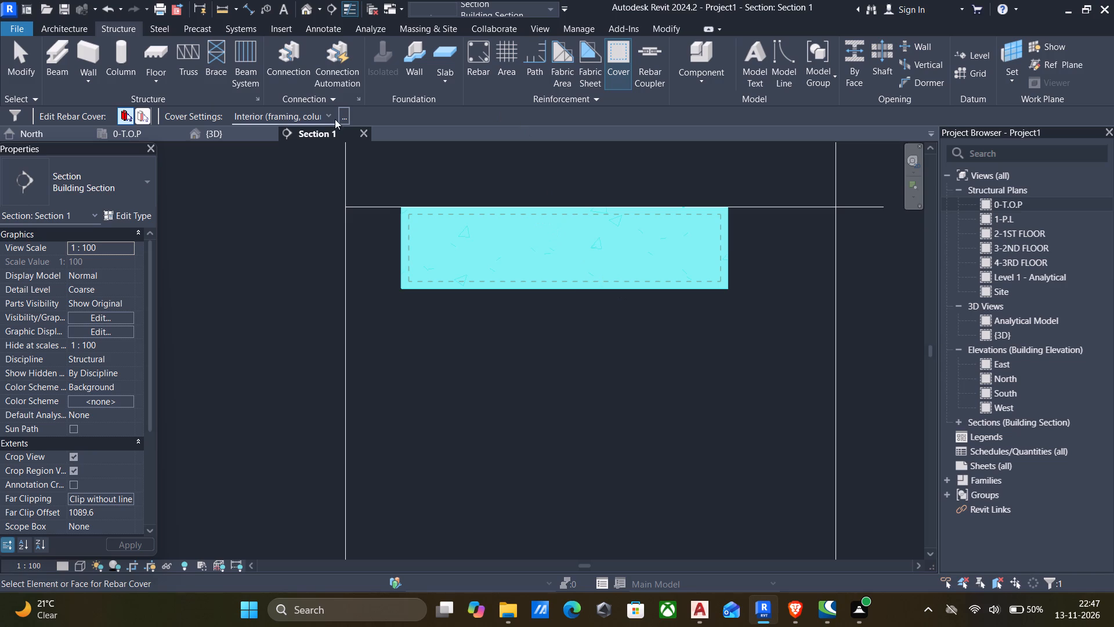
left_click(330, 114)
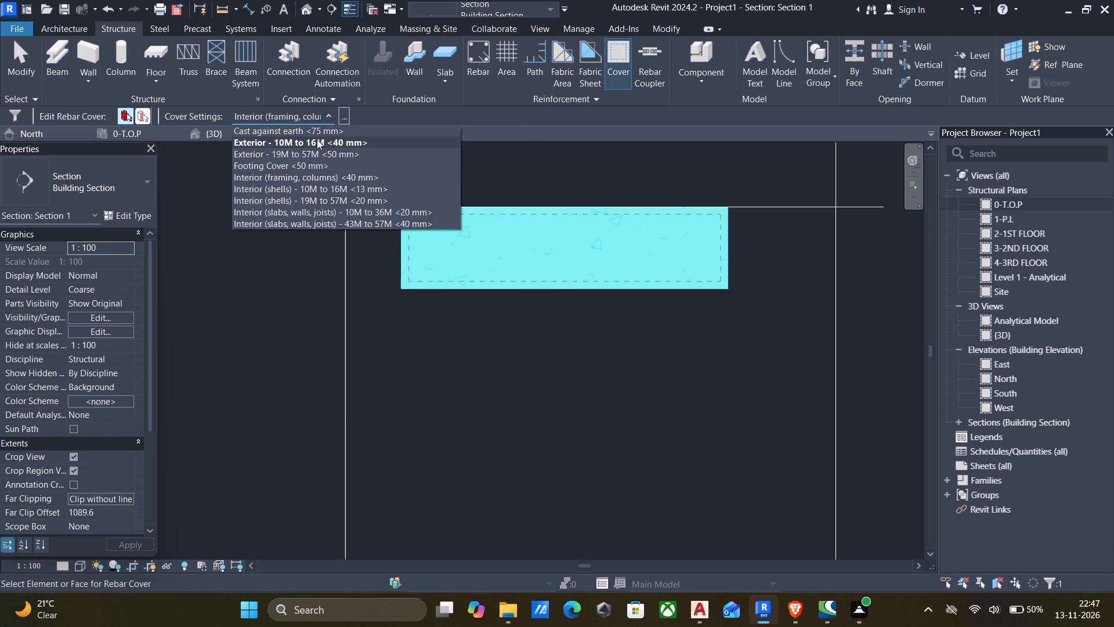
left_click(313, 149)
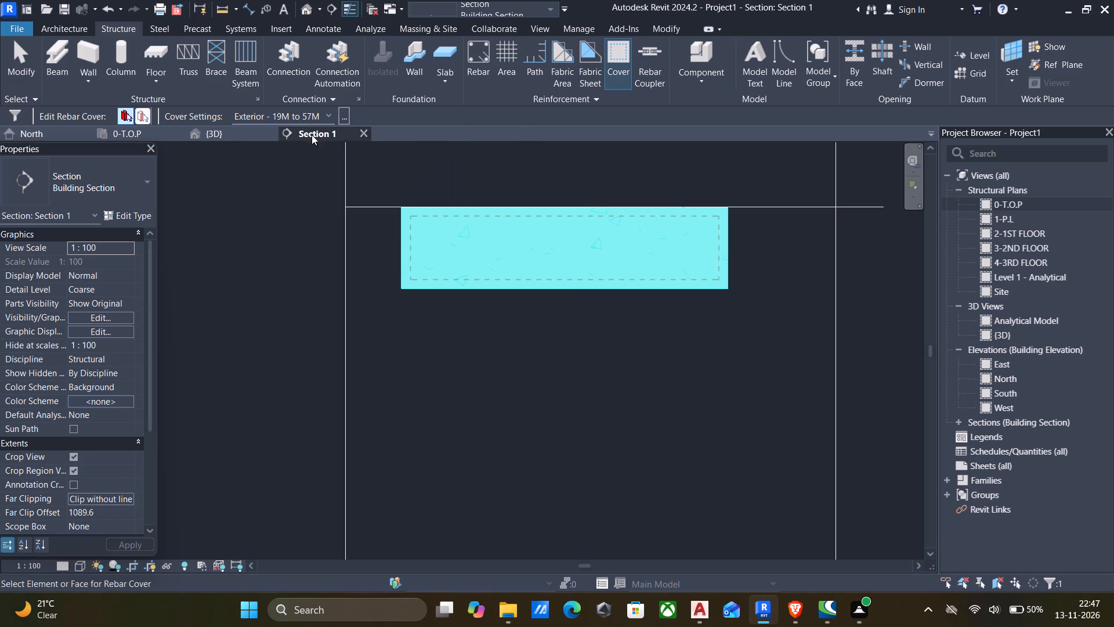
left_click(316, 116)
scroll(285, 180, "down", 5)
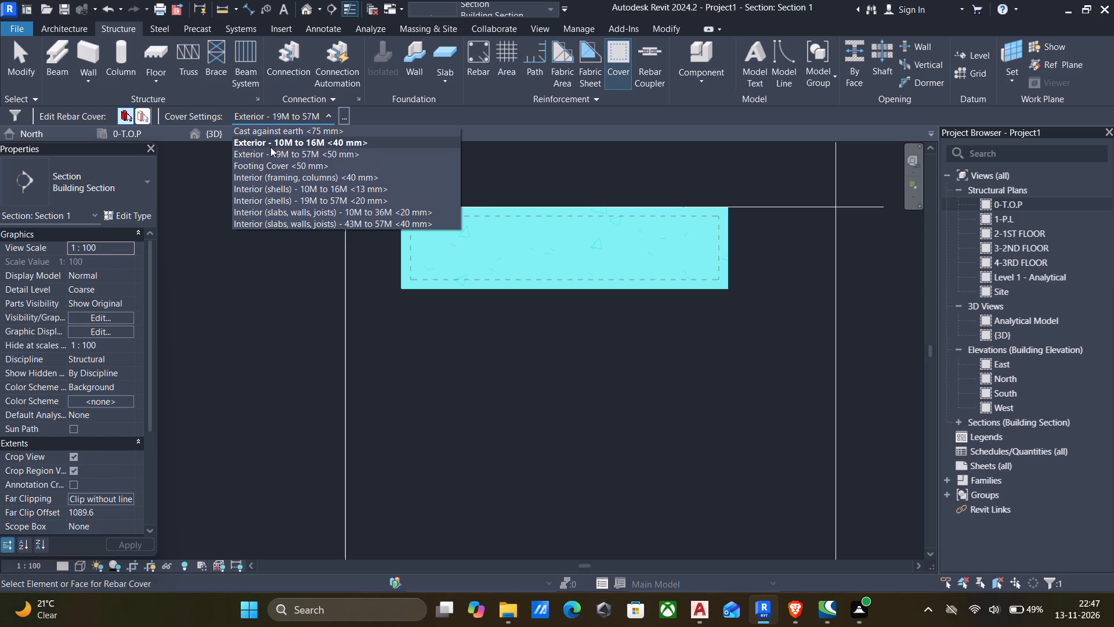
scroll(266, 198, "down", 6)
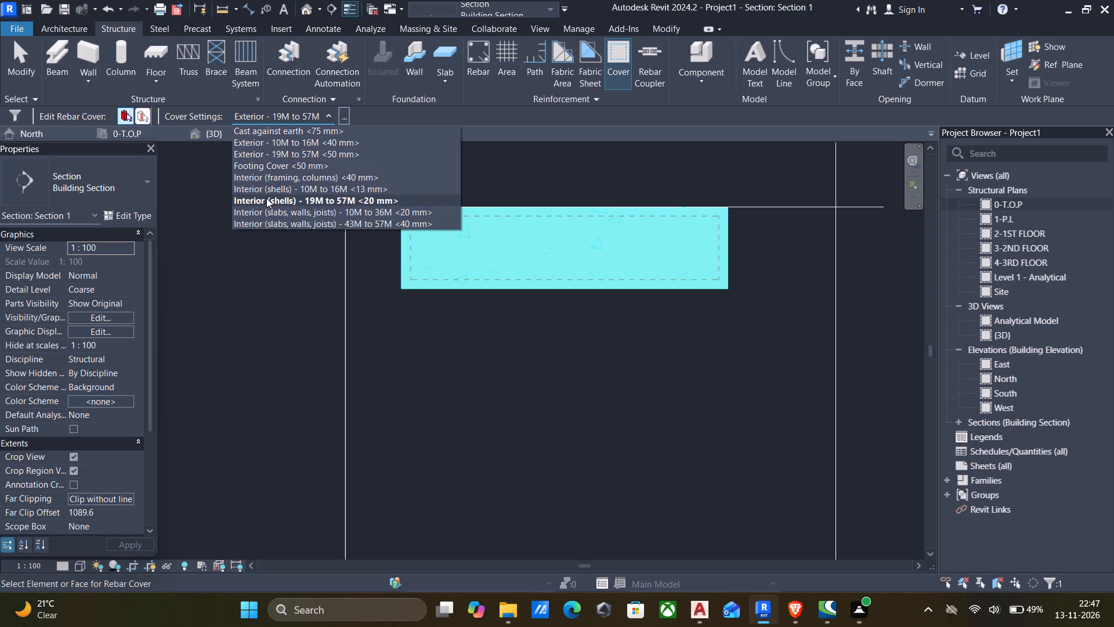
left_click(286, 165)
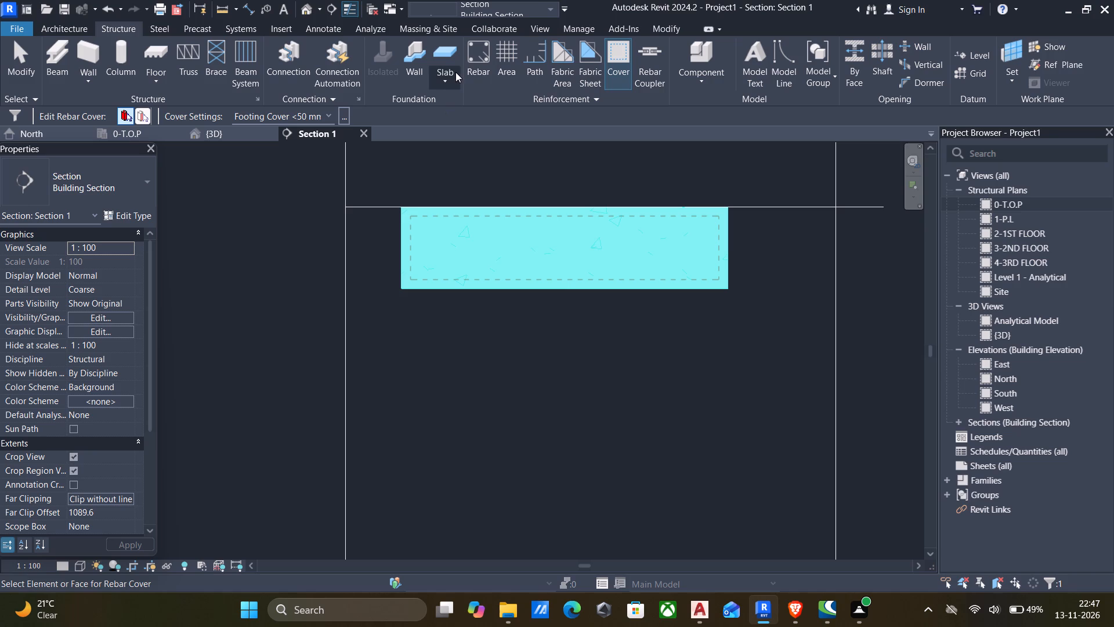
Place a 13M rebar of shape M_02 parallel to the work plane along the bottom of the F 4 footing.
left_click(473, 57)
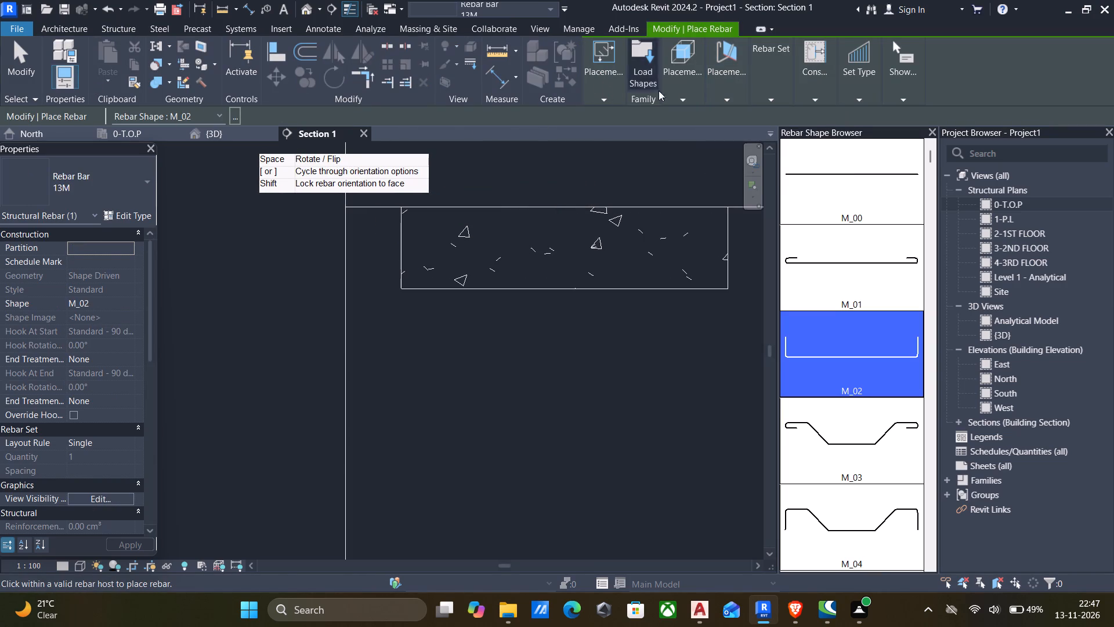
left_click(726, 130)
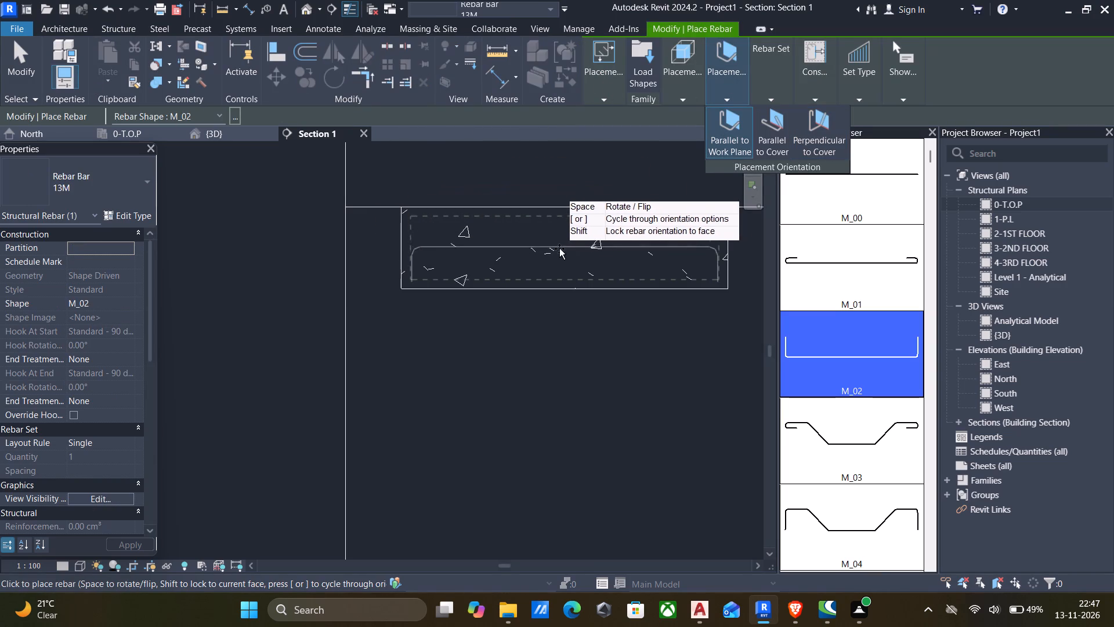
left_click(544, 279)
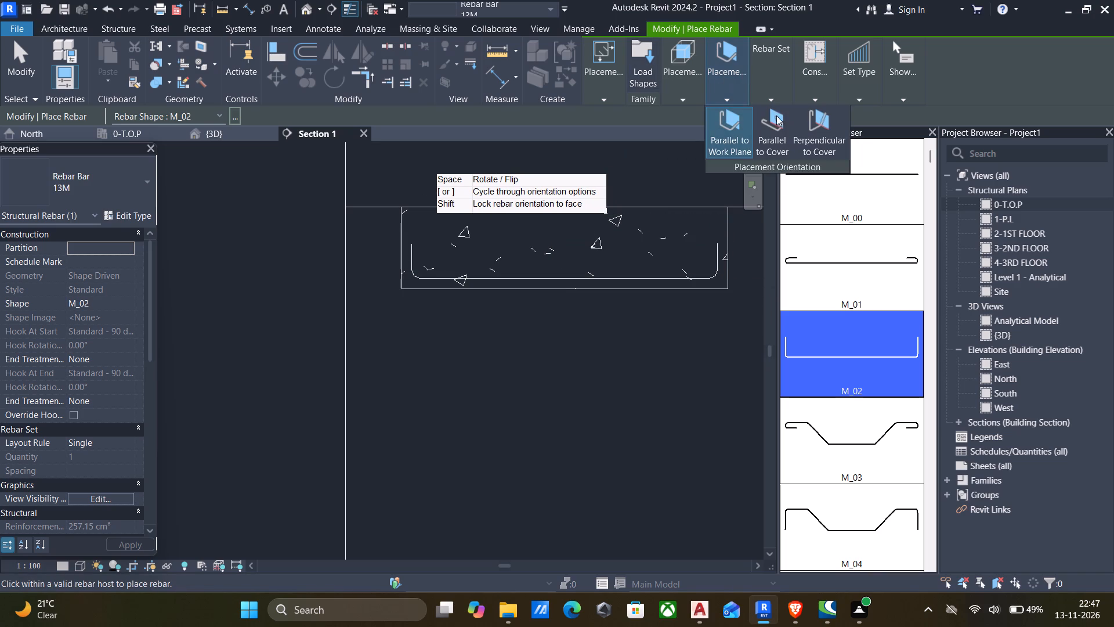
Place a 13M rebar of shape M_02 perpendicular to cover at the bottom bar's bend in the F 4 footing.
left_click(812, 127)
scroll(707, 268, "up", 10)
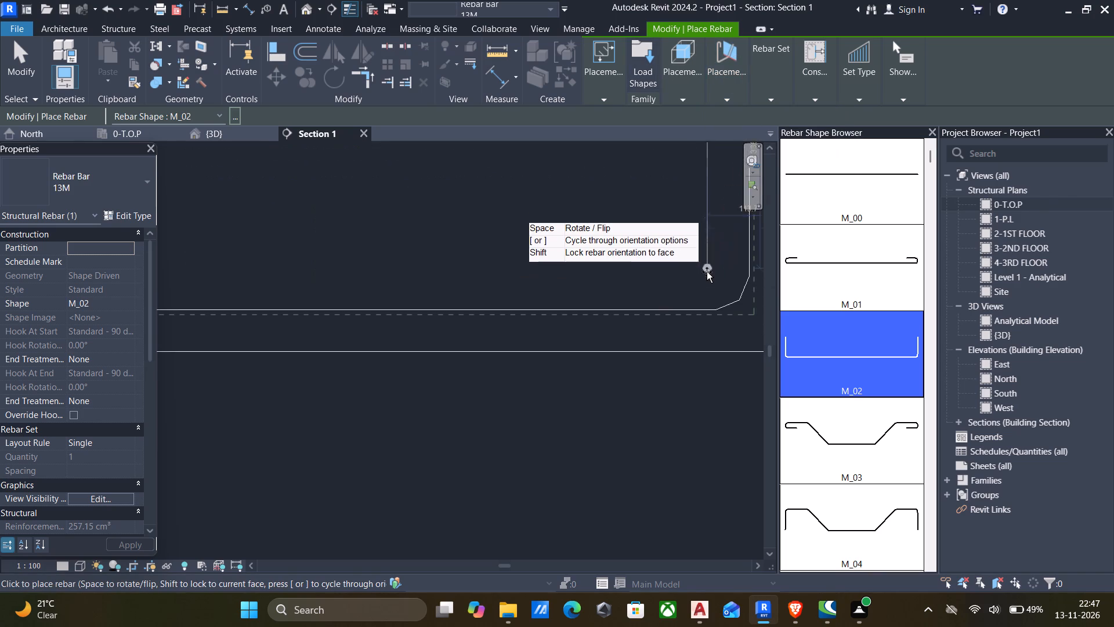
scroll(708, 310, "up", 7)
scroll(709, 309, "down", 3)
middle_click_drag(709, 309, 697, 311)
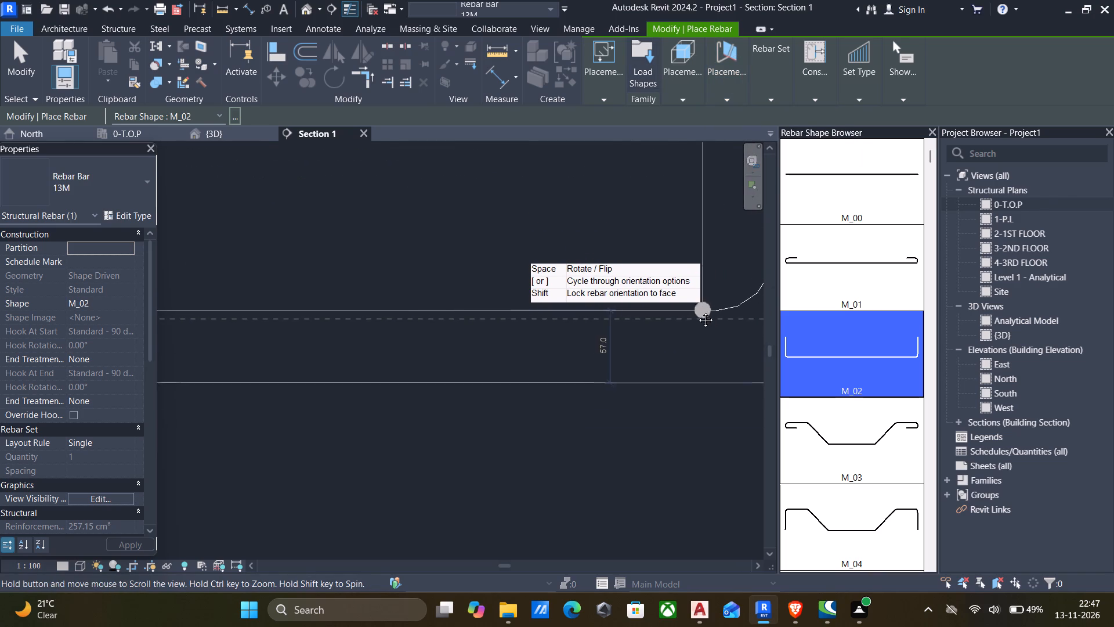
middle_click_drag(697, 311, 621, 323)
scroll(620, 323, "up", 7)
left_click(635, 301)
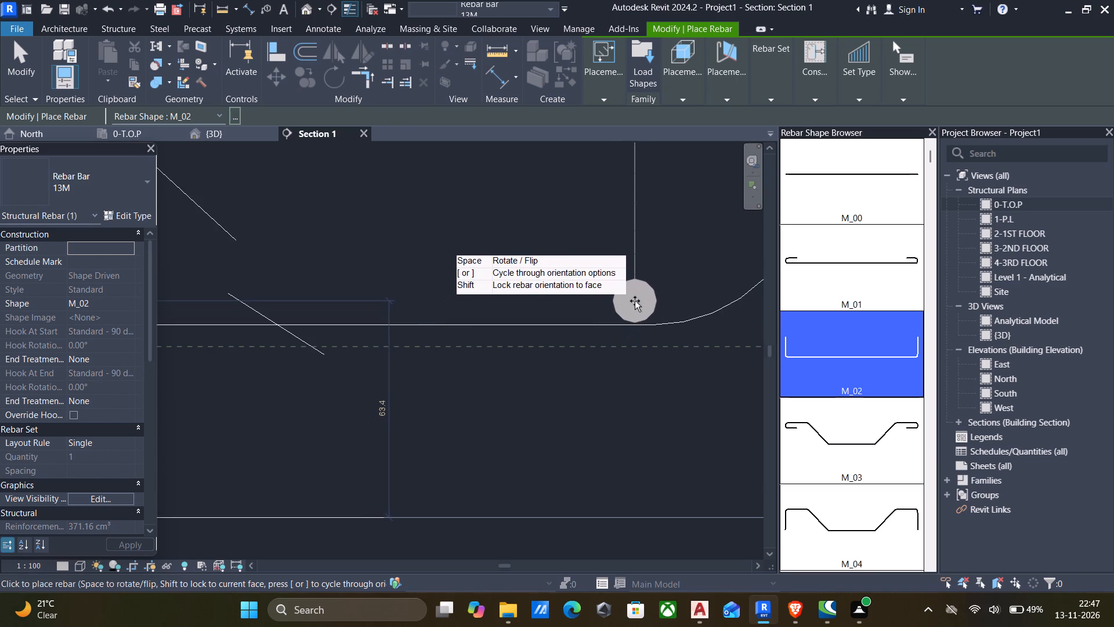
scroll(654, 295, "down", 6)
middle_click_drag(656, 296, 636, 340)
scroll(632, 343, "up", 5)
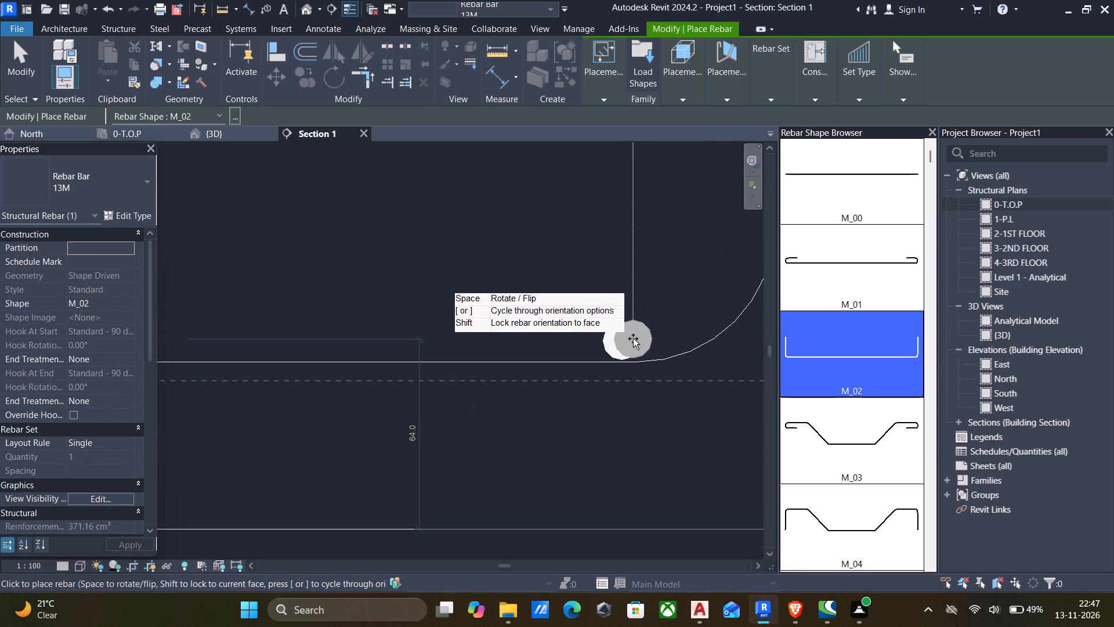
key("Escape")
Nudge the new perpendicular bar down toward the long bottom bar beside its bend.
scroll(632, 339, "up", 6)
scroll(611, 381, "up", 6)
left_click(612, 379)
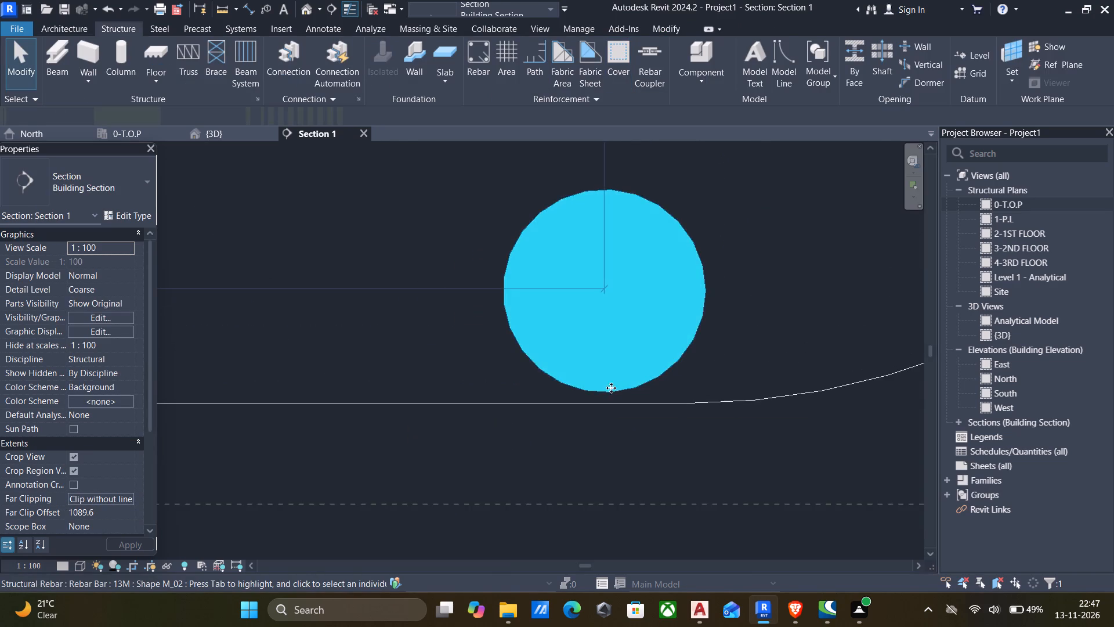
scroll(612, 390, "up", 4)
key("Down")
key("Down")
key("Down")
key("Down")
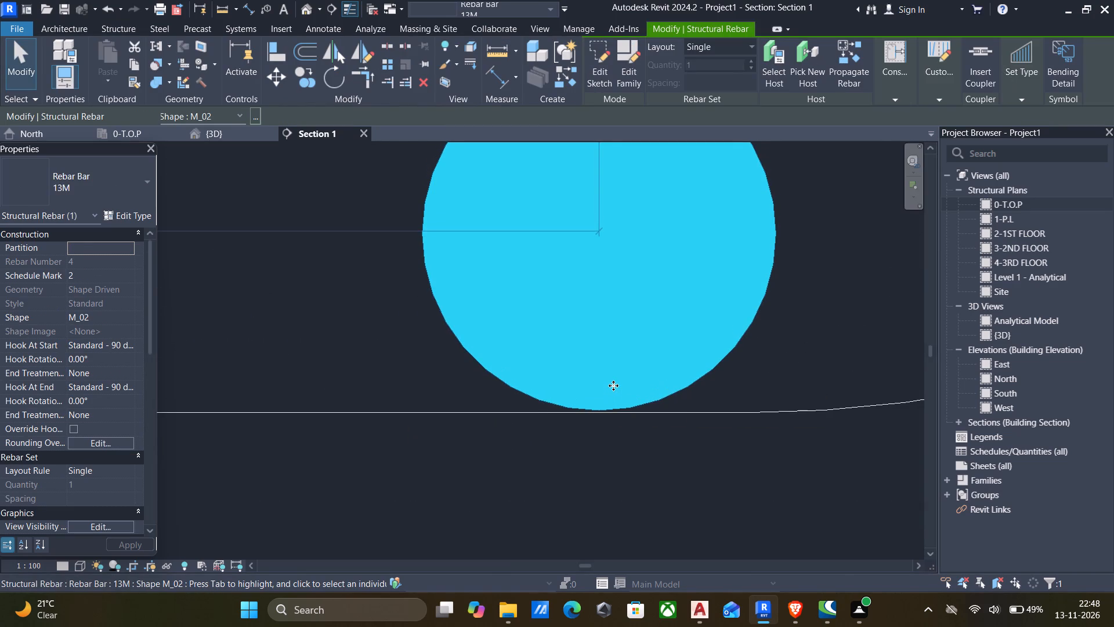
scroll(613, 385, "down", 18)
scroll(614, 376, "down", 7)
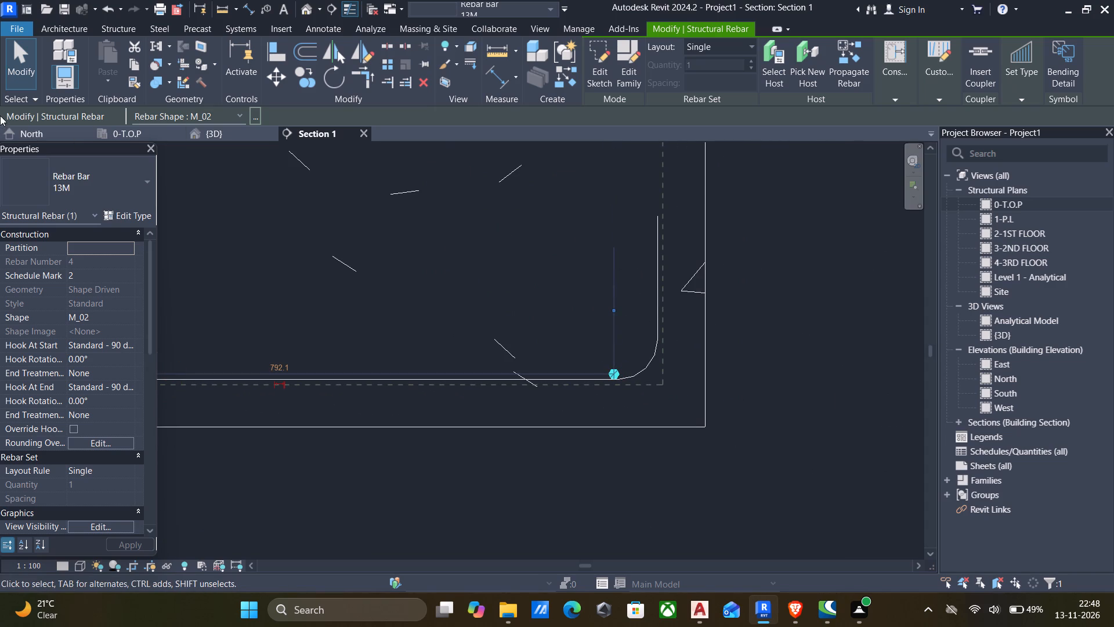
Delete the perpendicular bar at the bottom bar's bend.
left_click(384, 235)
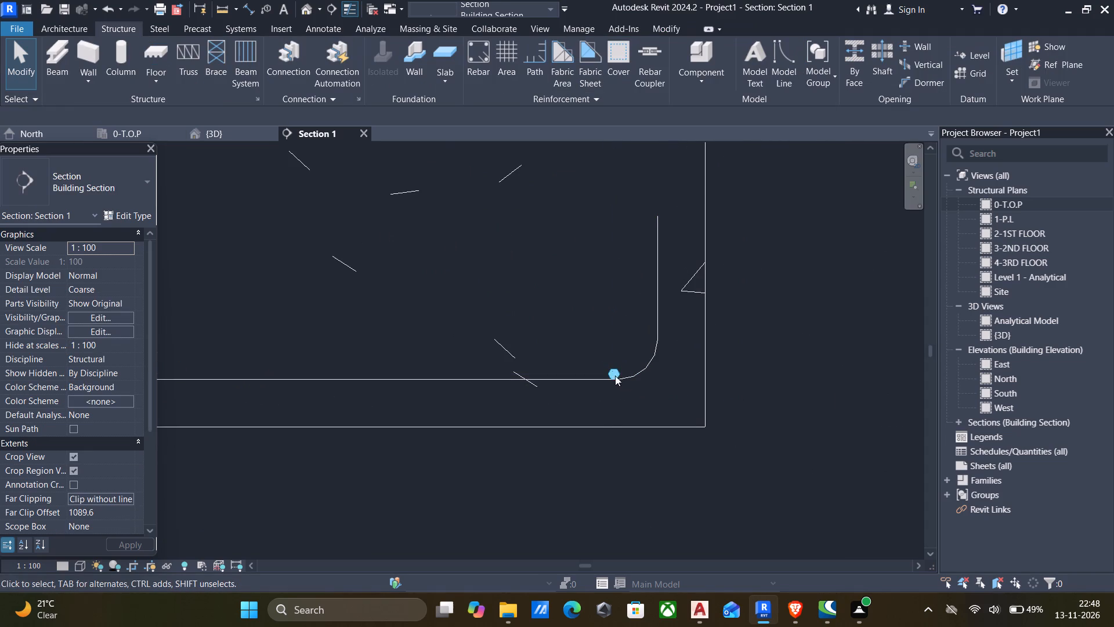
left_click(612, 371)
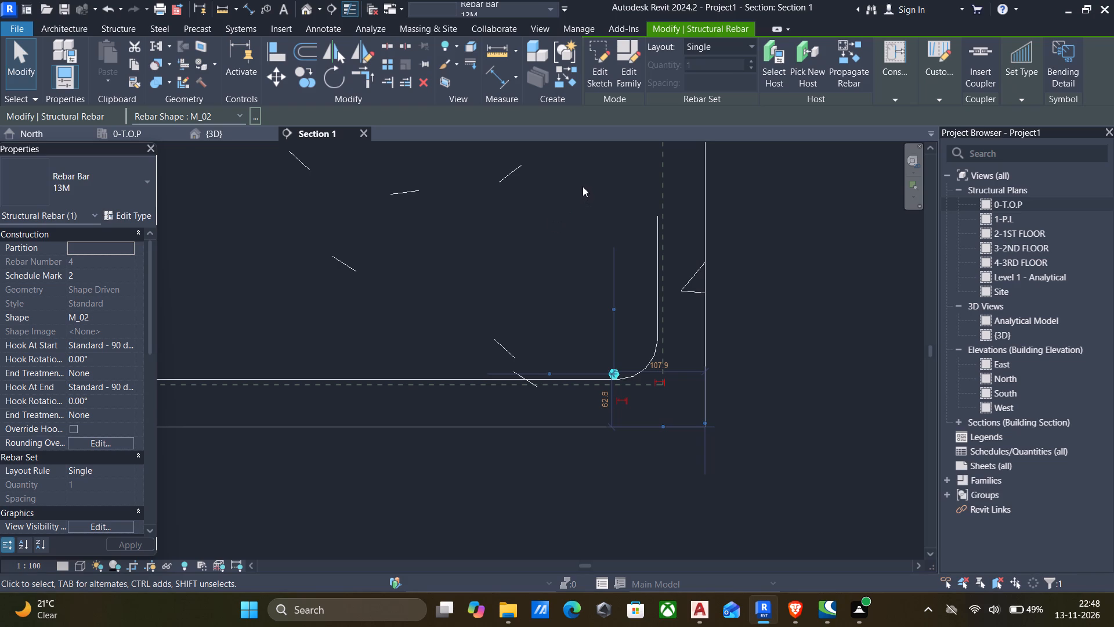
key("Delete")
Place a new perpendicular 13M rebar of shape M_02 just above the long bottom bar, where its bend starts.
scroll(575, 193, "down", 5)
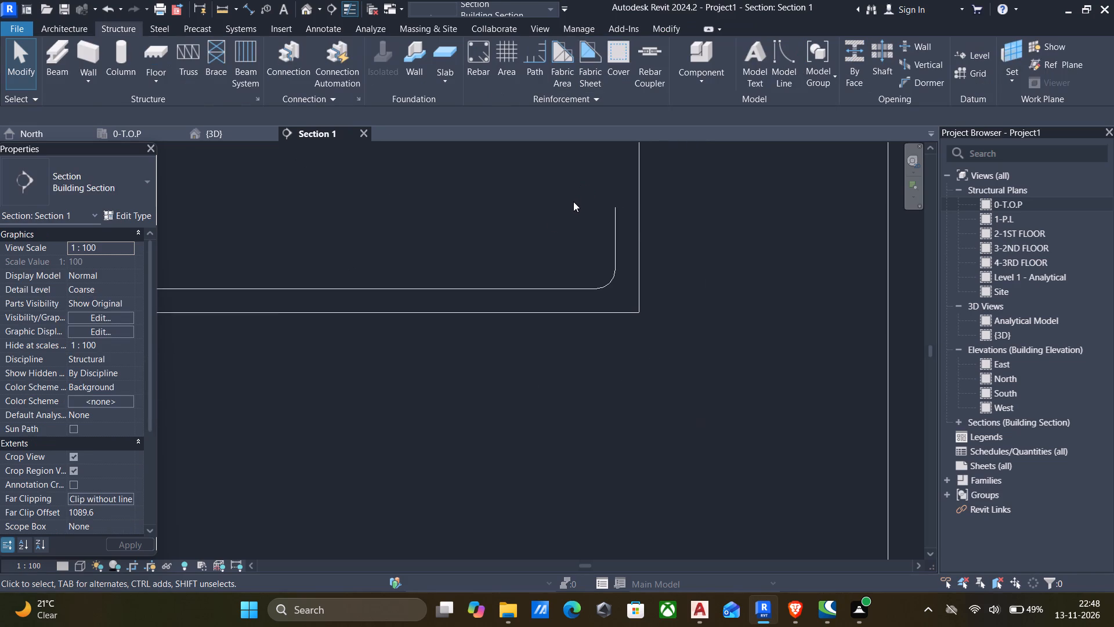
left_click(479, 56)
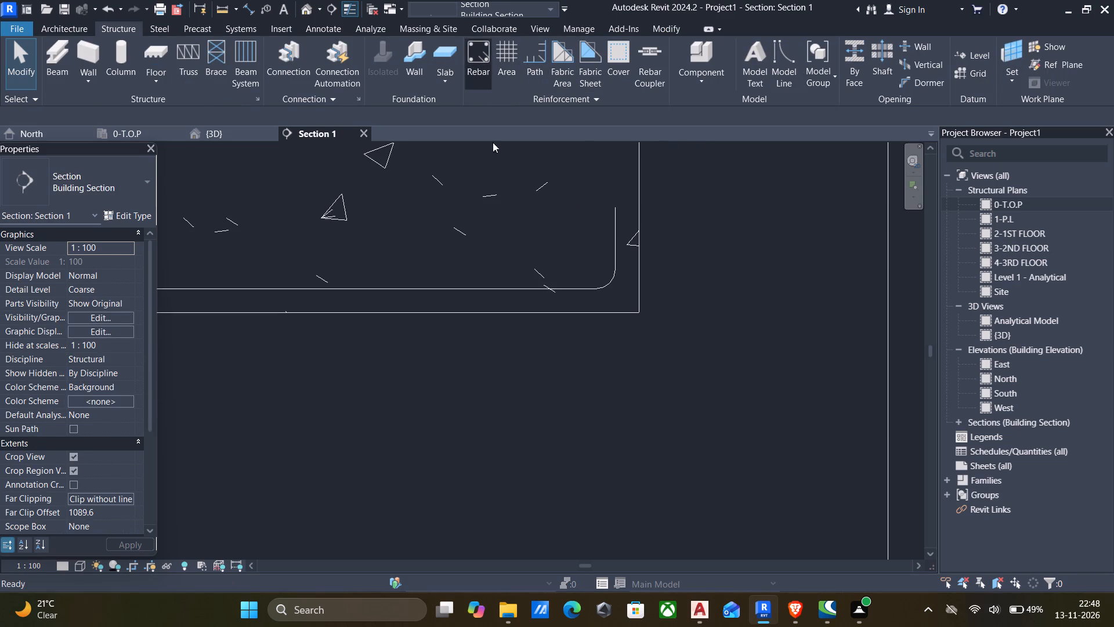
scroll(591, 283, "up", 3)
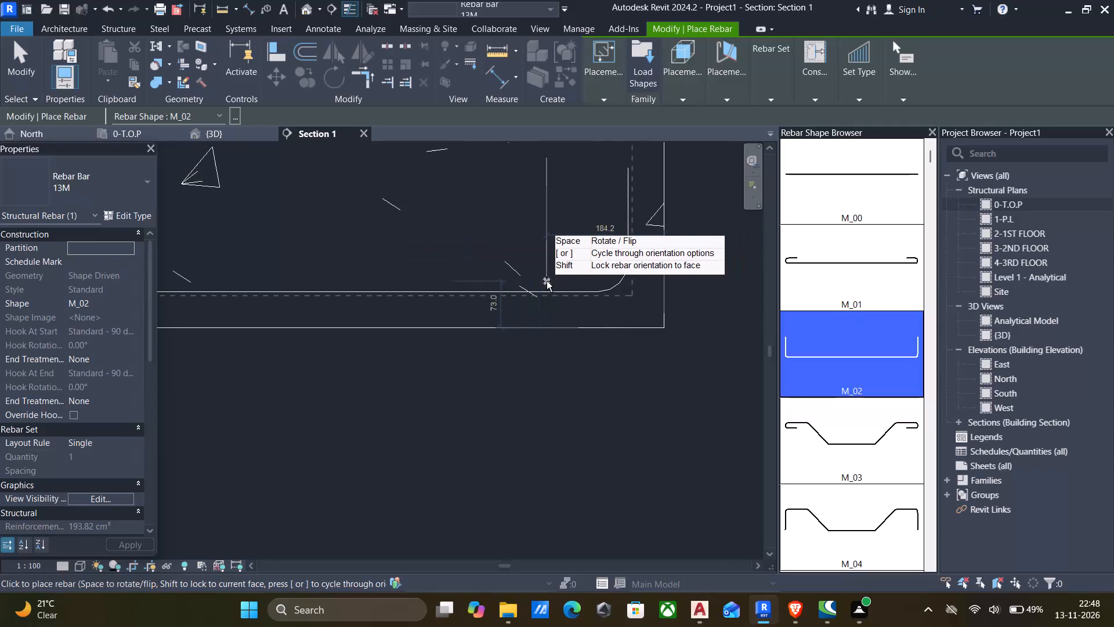
left_click(597, 289)
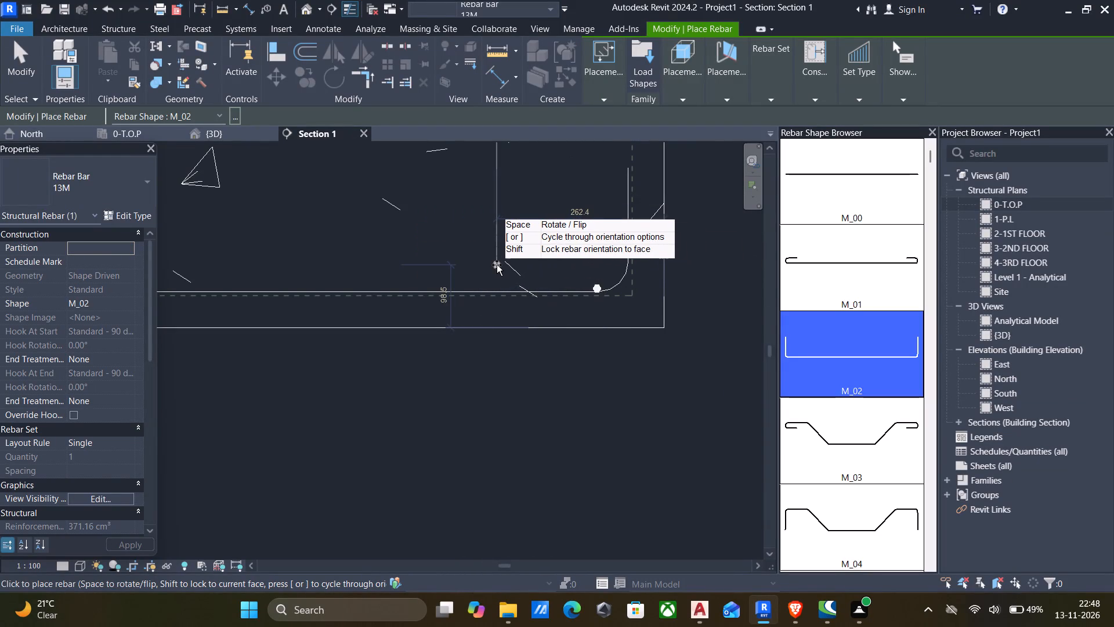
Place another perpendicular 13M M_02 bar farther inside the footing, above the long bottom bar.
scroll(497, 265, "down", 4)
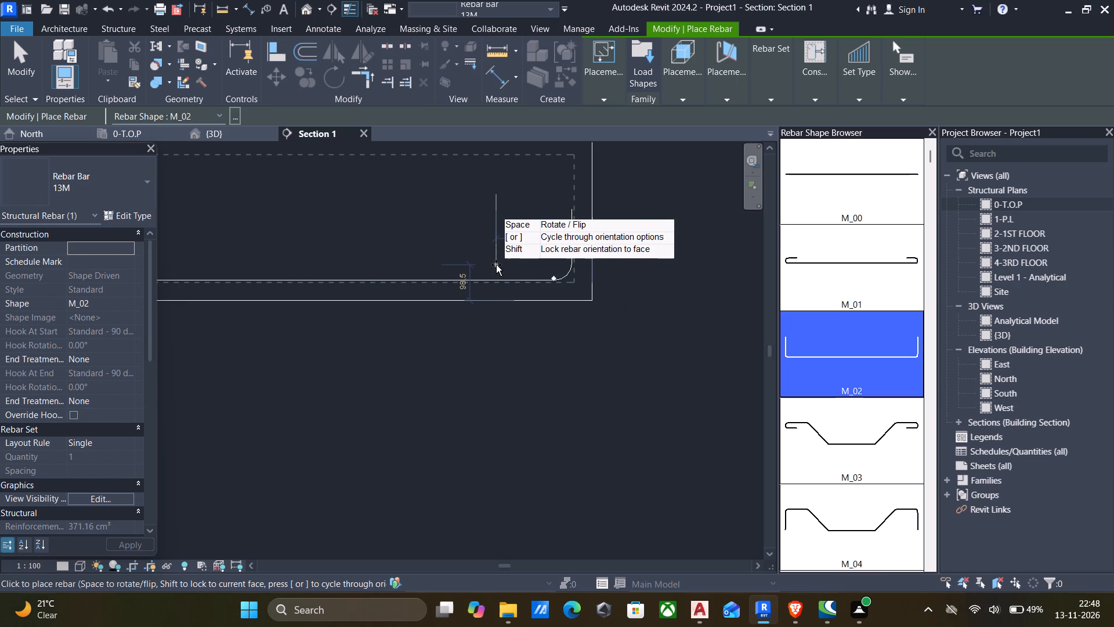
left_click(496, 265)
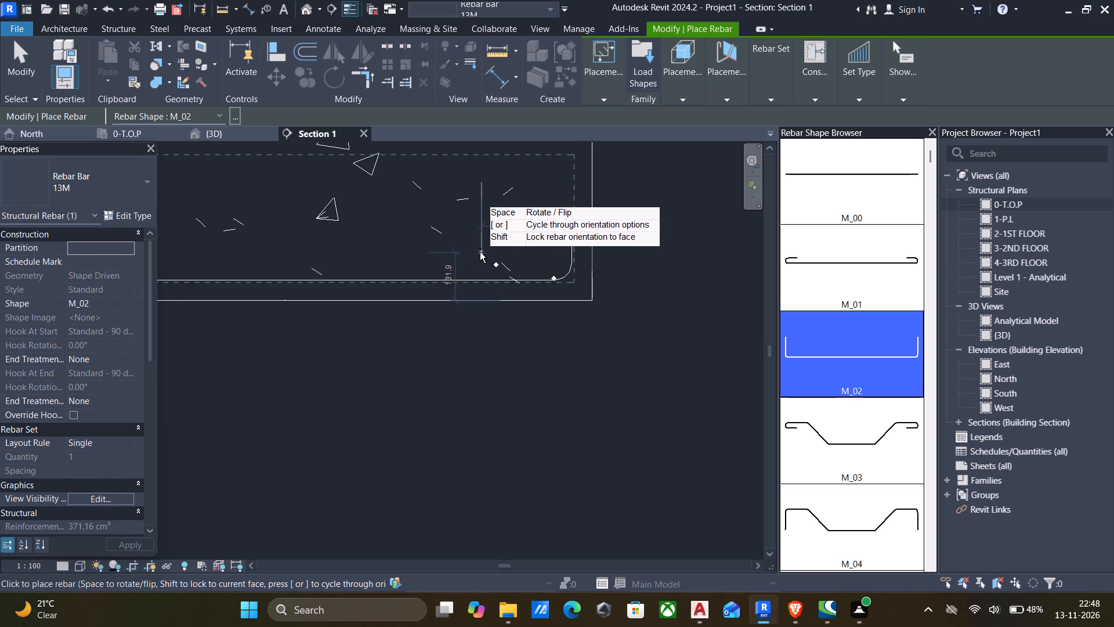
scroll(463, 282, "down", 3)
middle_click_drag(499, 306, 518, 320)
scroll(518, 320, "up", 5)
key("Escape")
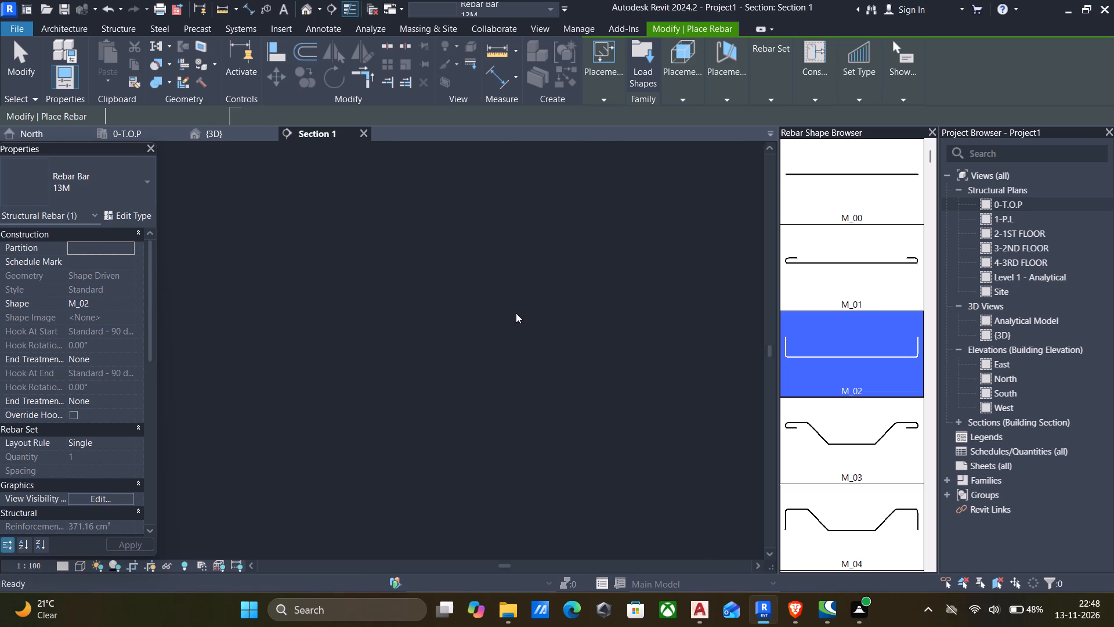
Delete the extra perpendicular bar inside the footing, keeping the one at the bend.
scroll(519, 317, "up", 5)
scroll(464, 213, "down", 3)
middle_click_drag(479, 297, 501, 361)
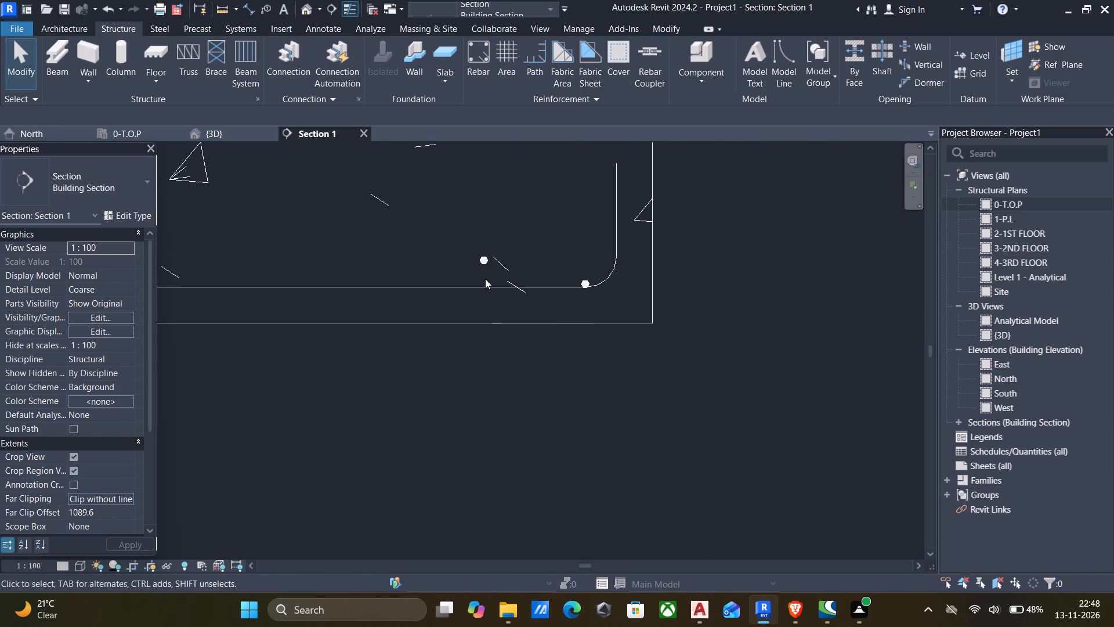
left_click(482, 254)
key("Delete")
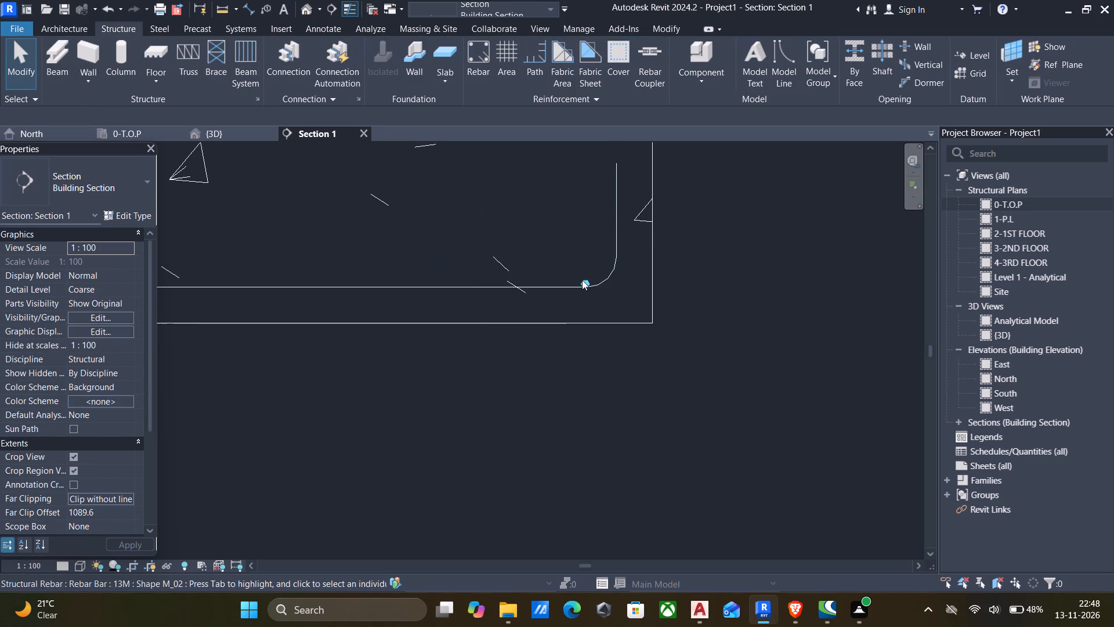
Distribute the perpendicular bar at the bend across the F 4 footing with a Maximum Spacing layout at 150 mm.
left_click(582, 280)
scroll(559, 288, "down", 4)
scroll(513, 313, "down", 3)
middle_click_drag(529, 326, 612, 358)
scroll(639, 329, "up", 5)
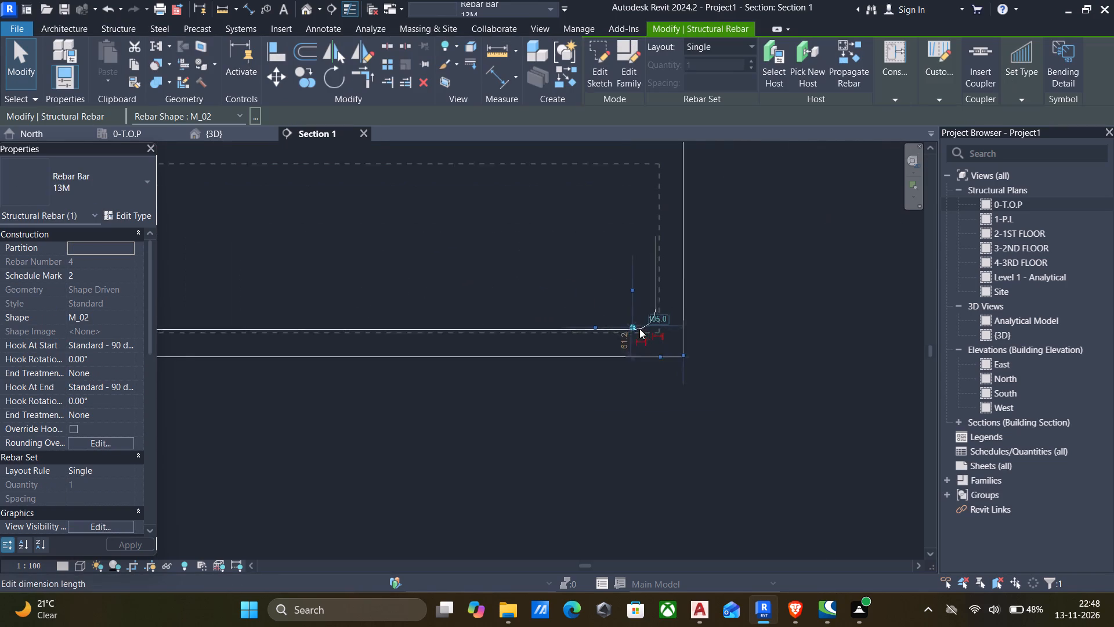
scroll(639, 329, "up", 1)
left_click(730, 54)
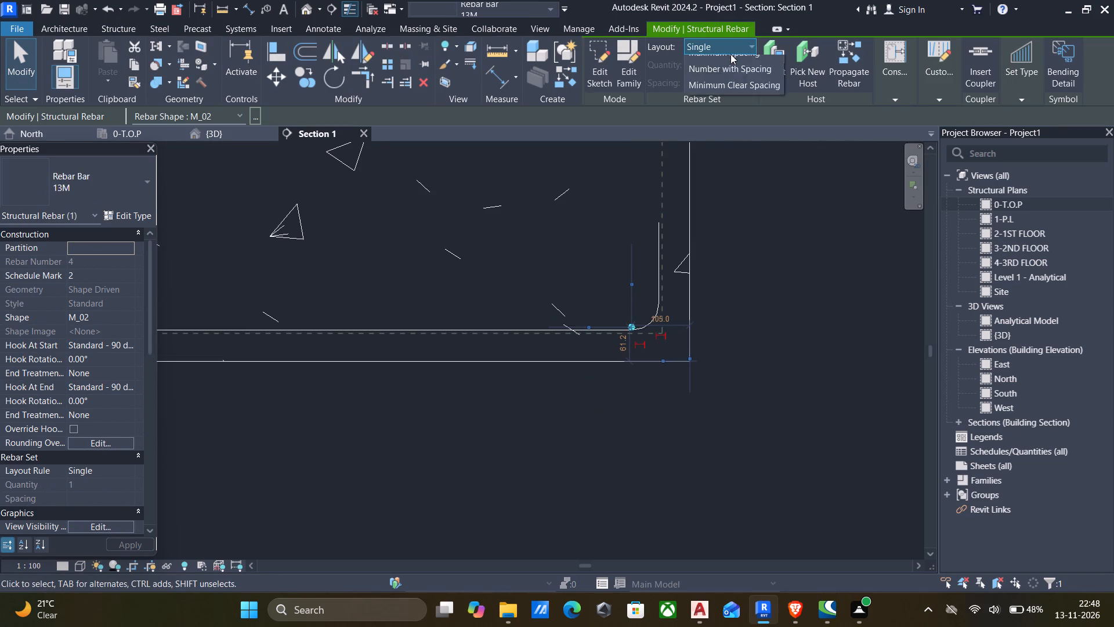
left_click(693, 96)
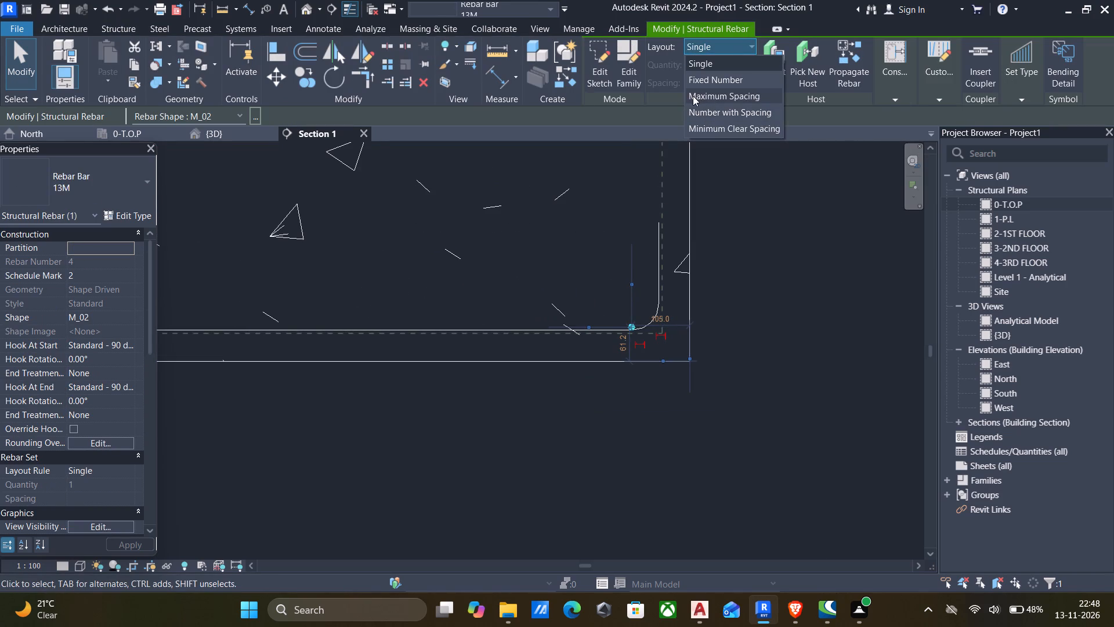
left_click(736, 84)
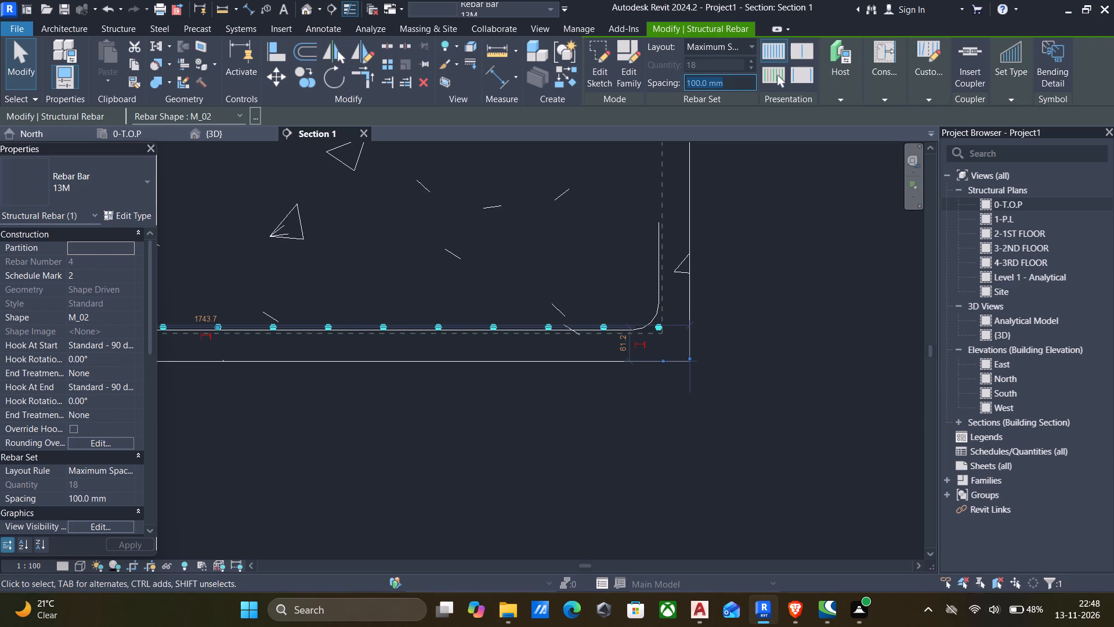
type("150")
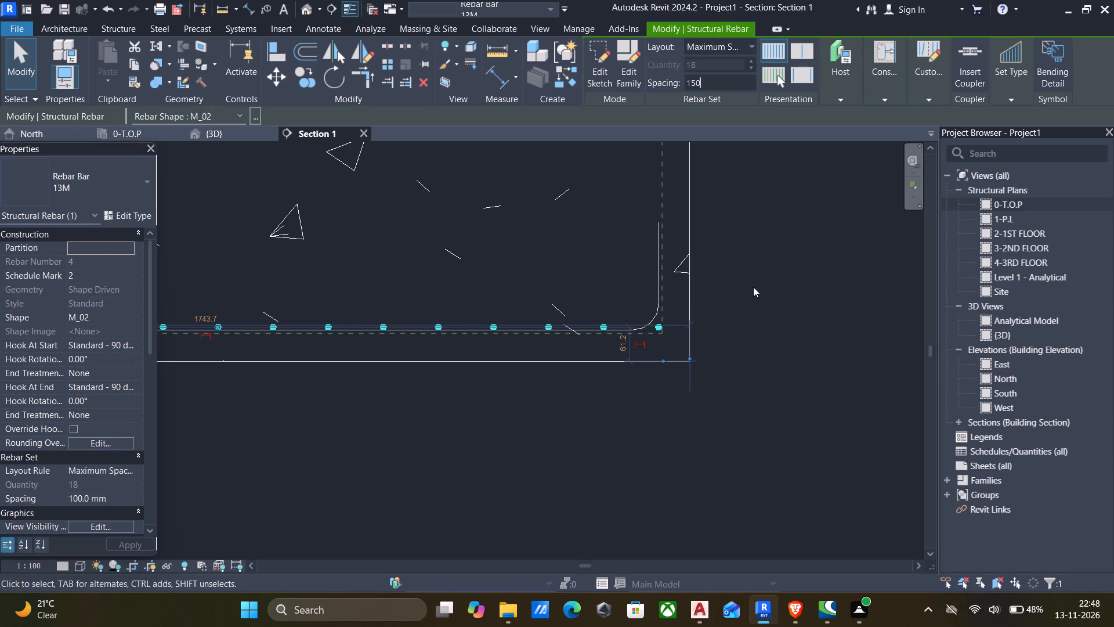
left_click(753, 287)
Pull the end of the distributed bar set inward from the cover line to where the long bar's bend starts.
scroll(673, 346, "up", 5)
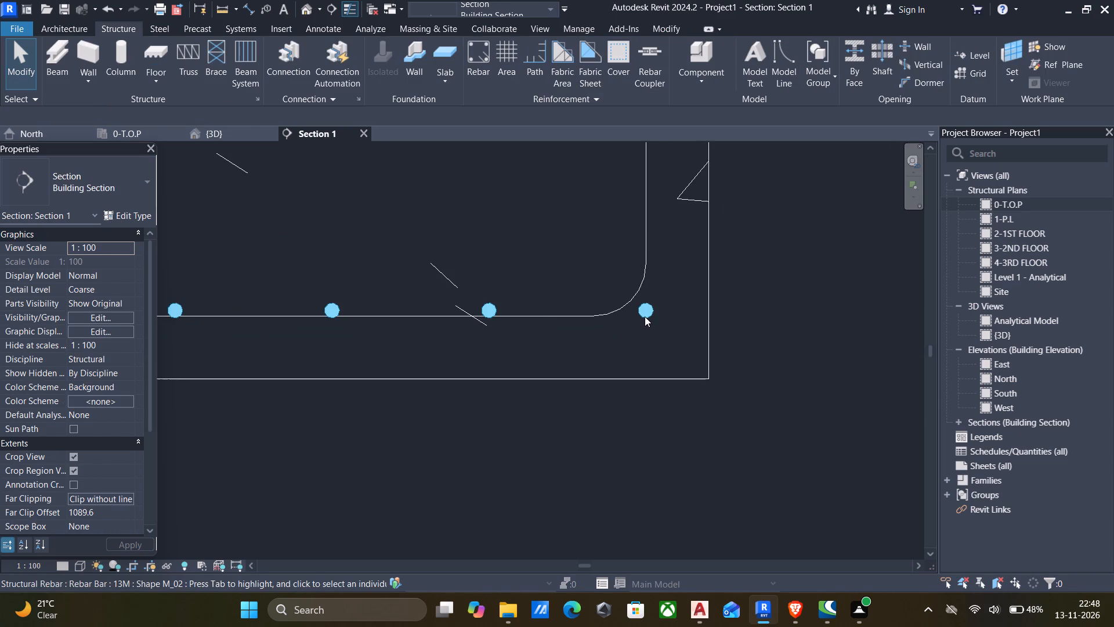
left_click(645, 316)
scroll(636, 324, "down", 3)
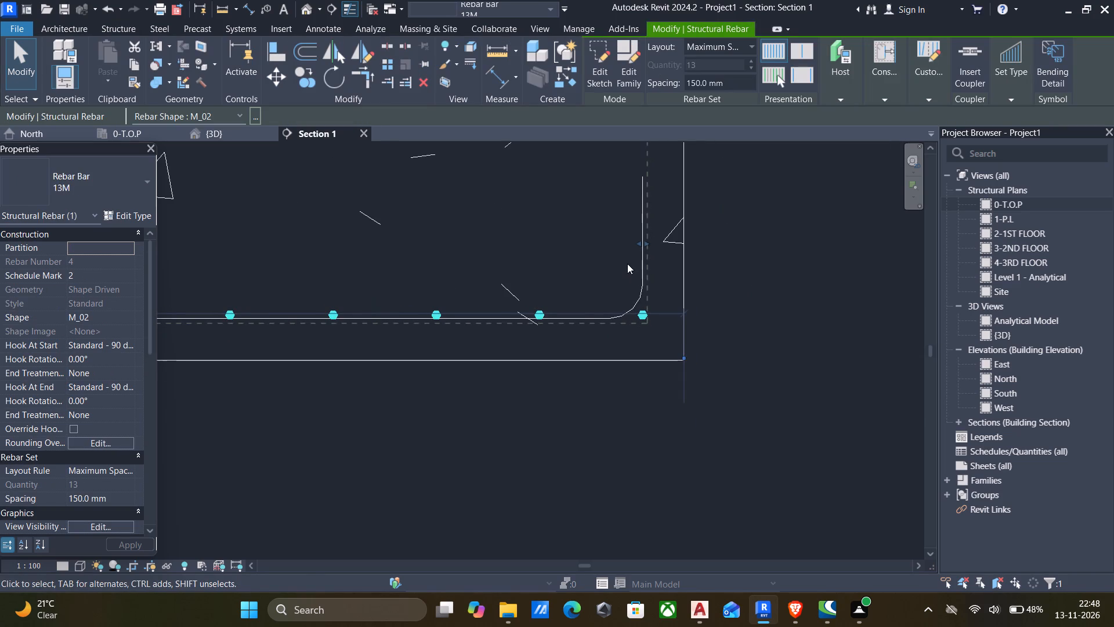
left_click_drag(635, 241, 611, 240)
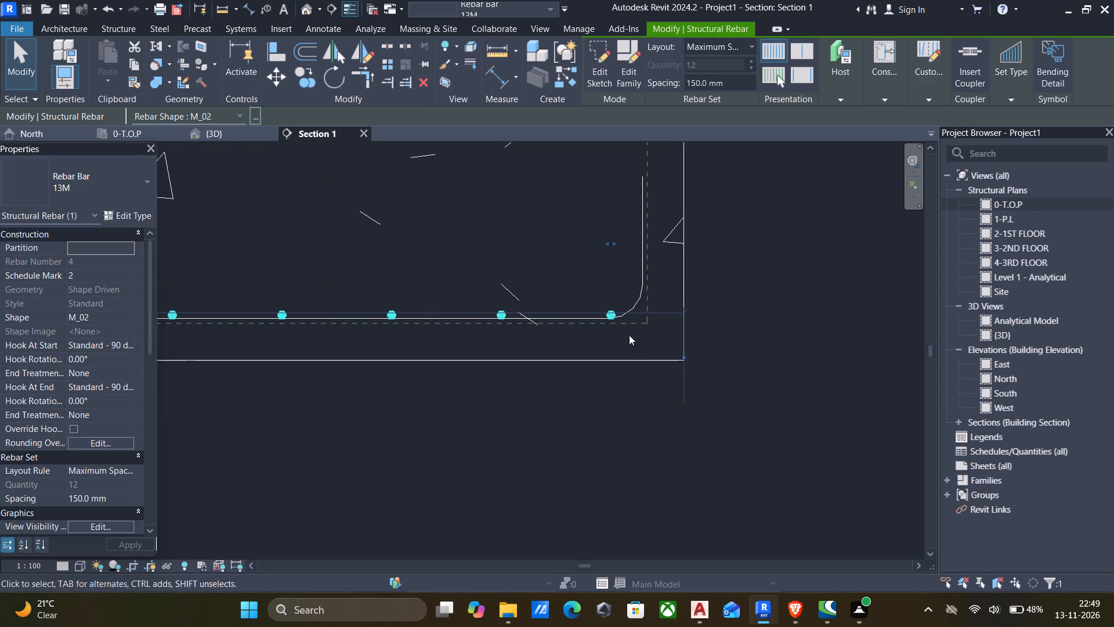
Nudge the distributed bar set up so its bars rest on top of the long bottom bar.
scroll(492, 319, "up", 17)
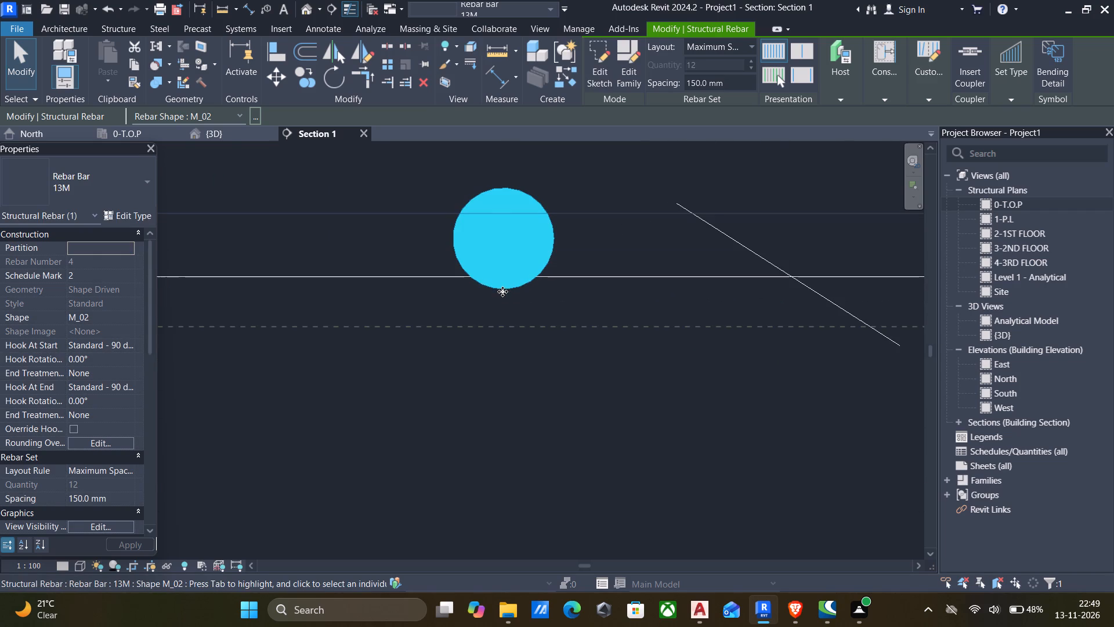
key("Up")
key("Up")
key("Up")
key("Up")
key("Up")
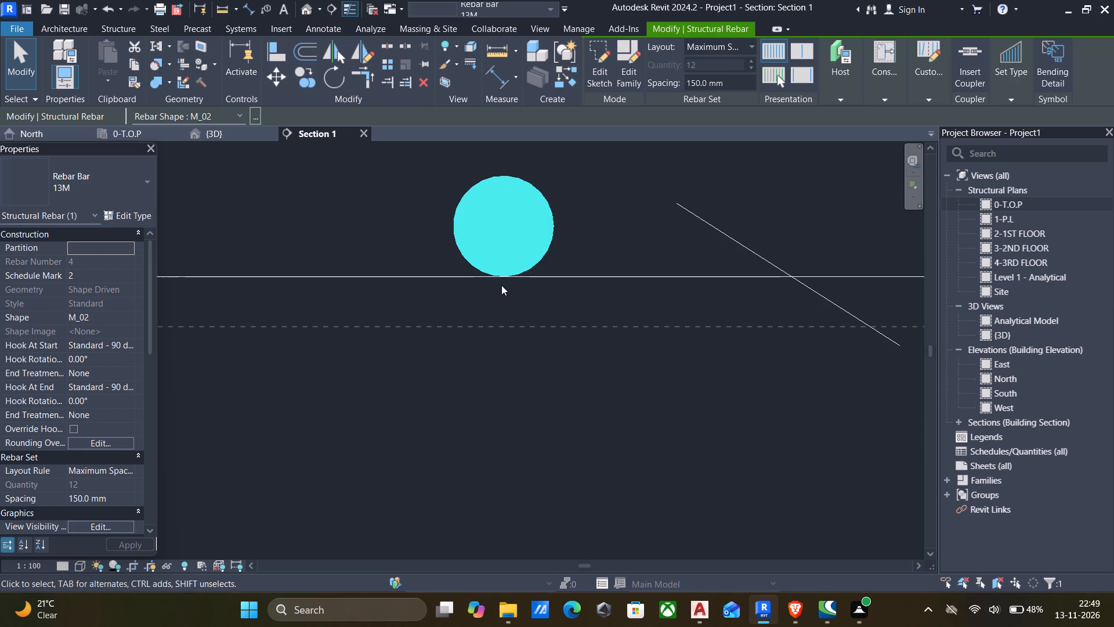
scroll(501, 285, "down", 17)
scroll(500, 291, "down", 4)
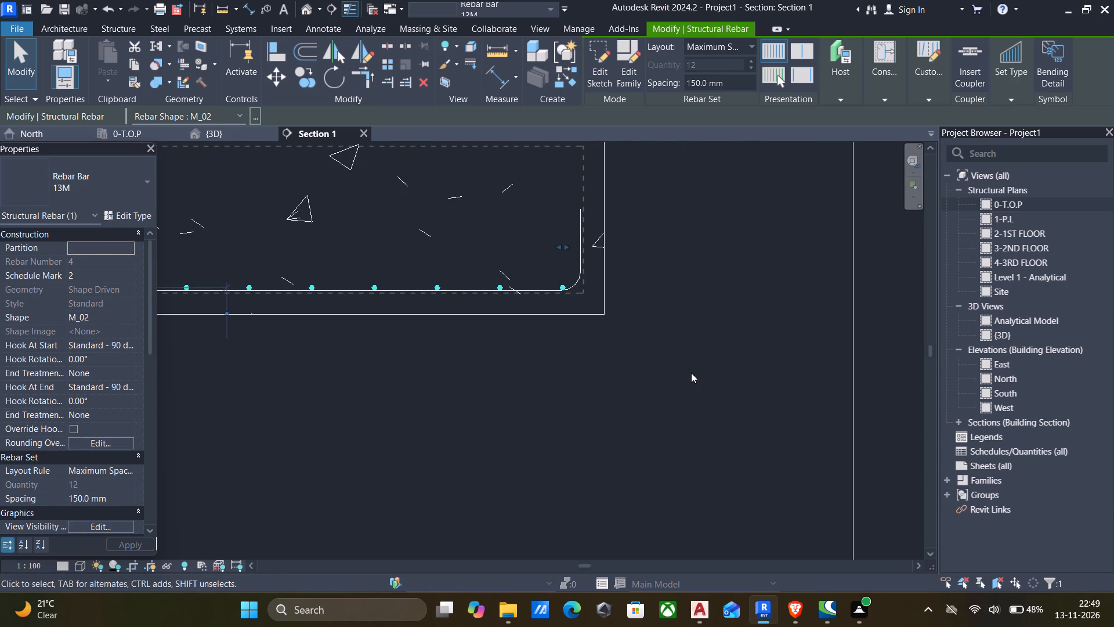
left_click(691, 373)
Examine in Section 1 how the distributed bars sit on the bottom bar and against its bend.
scroll(683, 369, "down", 4)
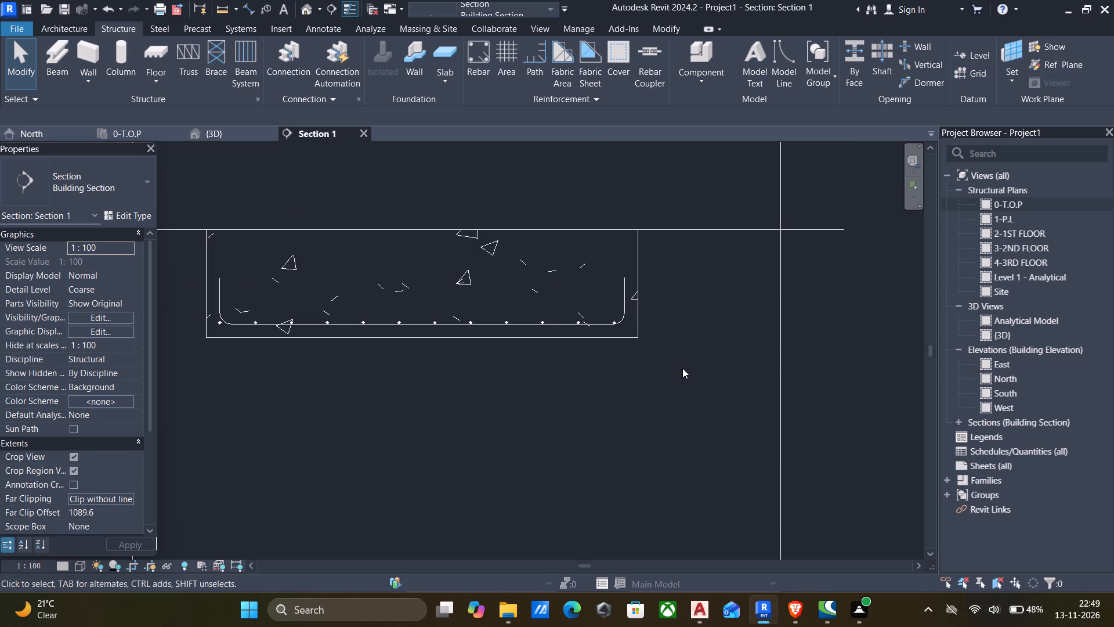
scroll(668, 355, "down", 4)
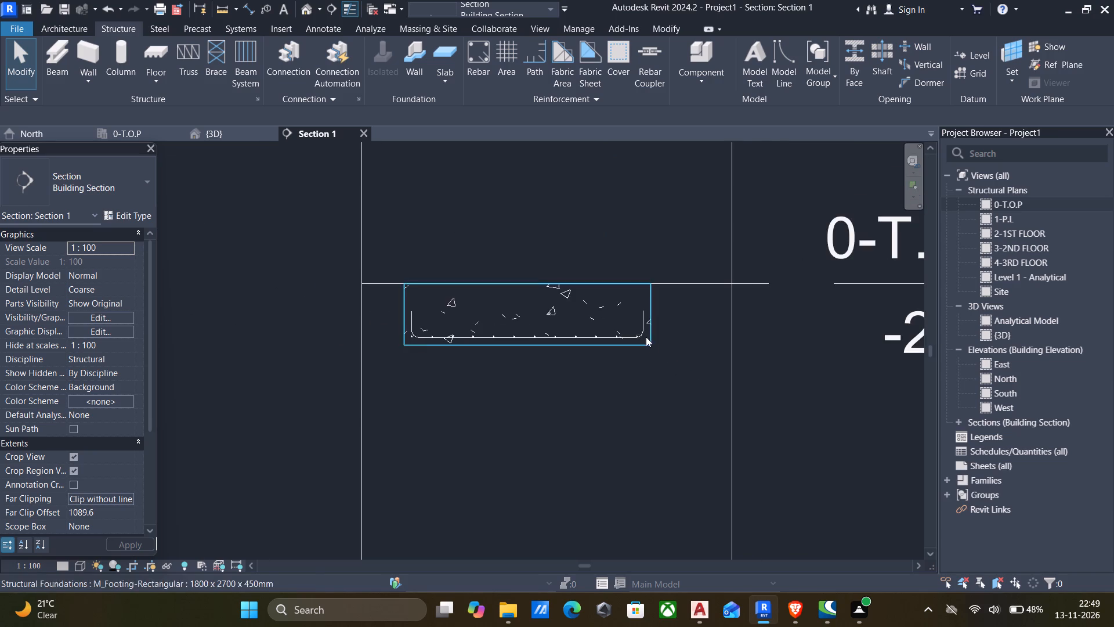
scroll(639, 333, "up", 9)
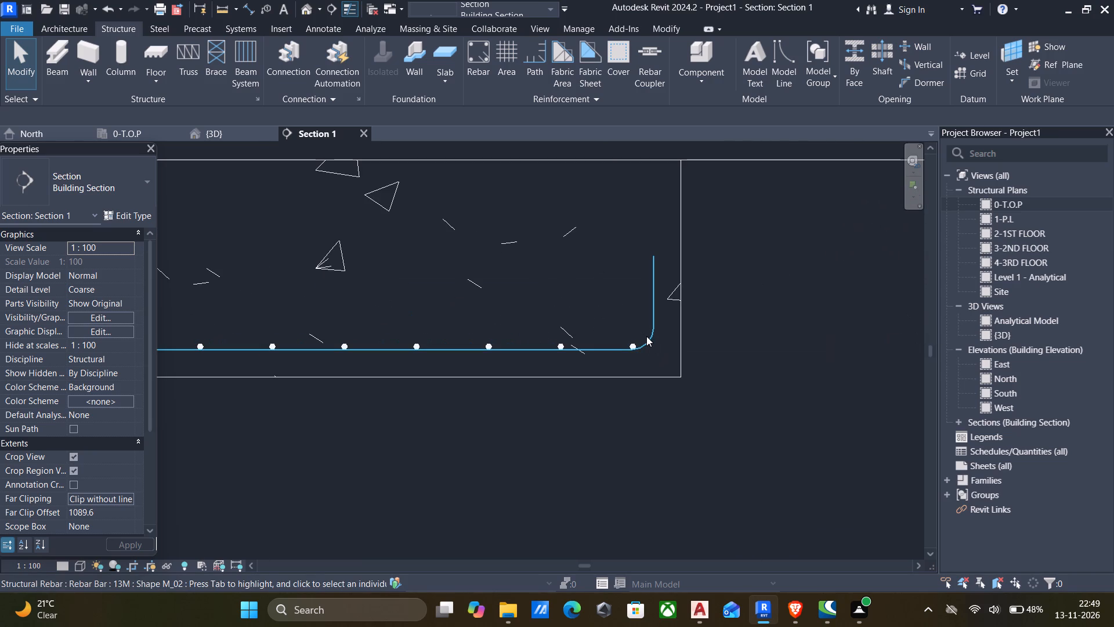
left_click(646, 336)
scroll(640, 352, "up", 11)
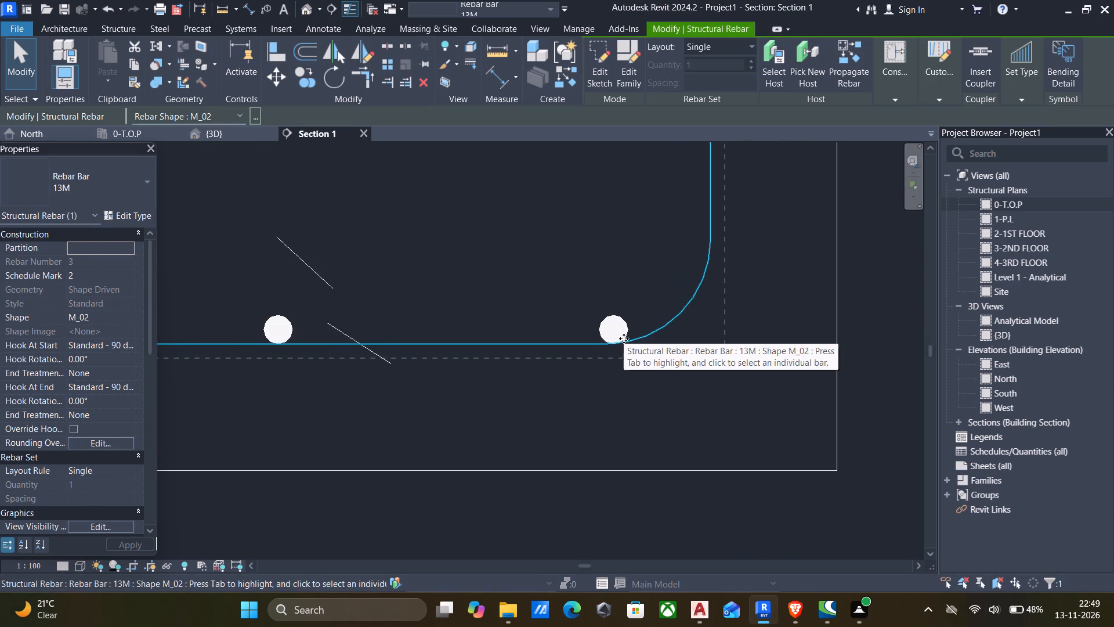
left_click(624, 338)
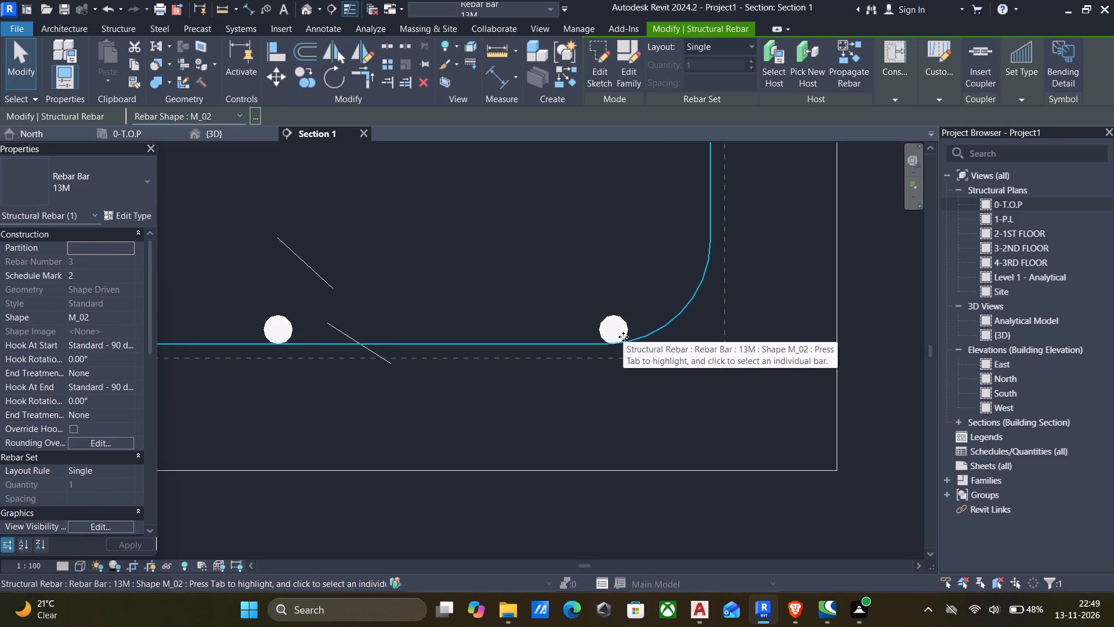
scroll(683, 347, "down", 4)
middle_click_drag(683, 355, 674, 400)
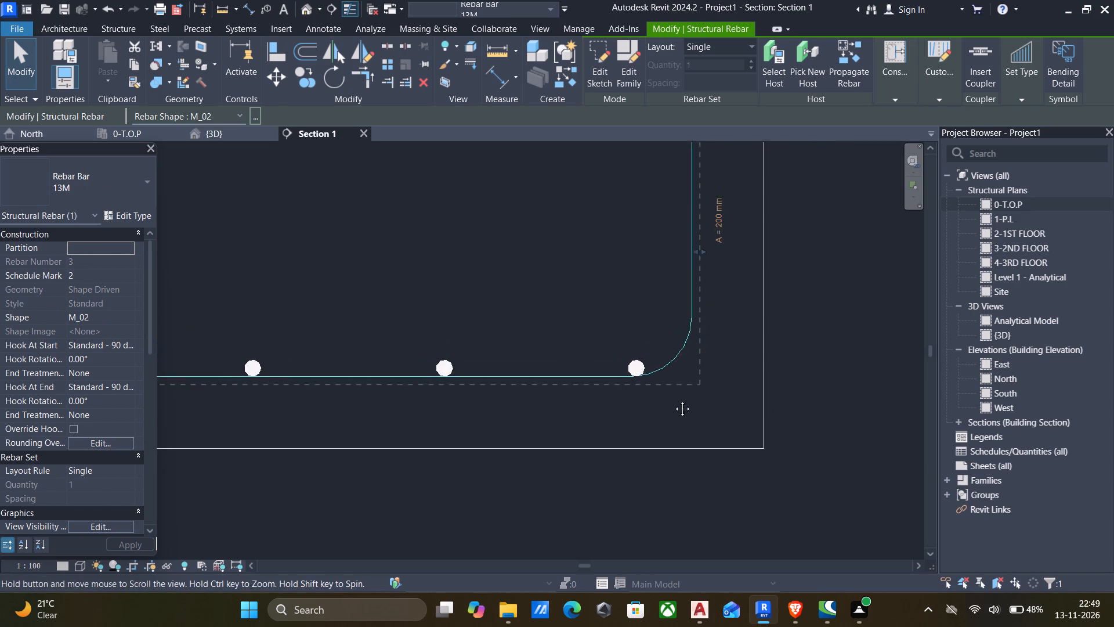
middle_click_drag(674, 400, 675, 404)
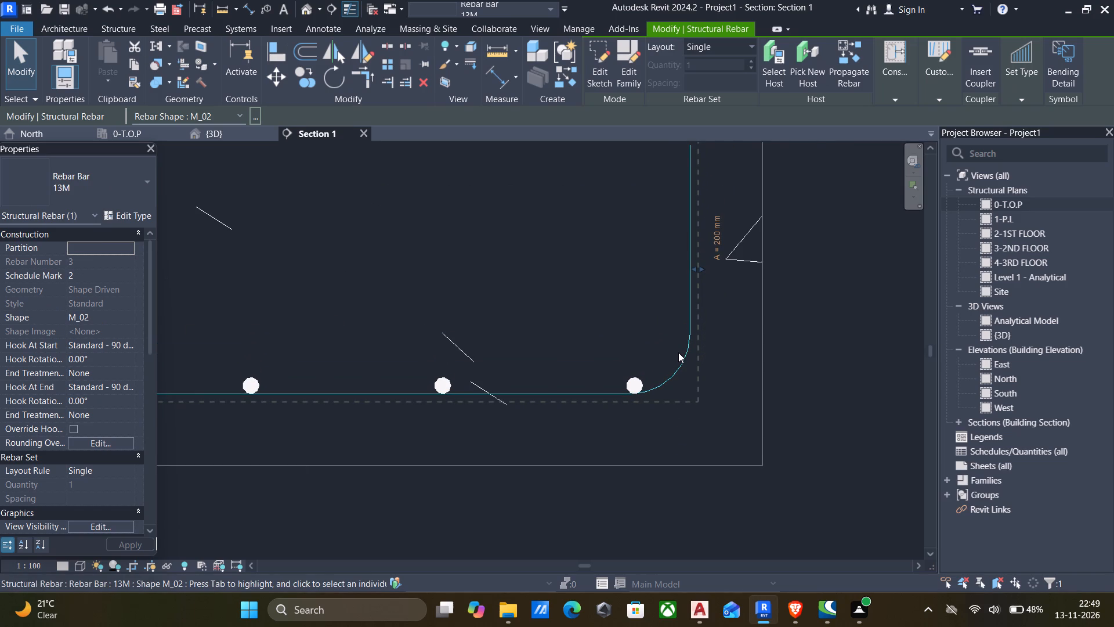
left_click(809, 361)
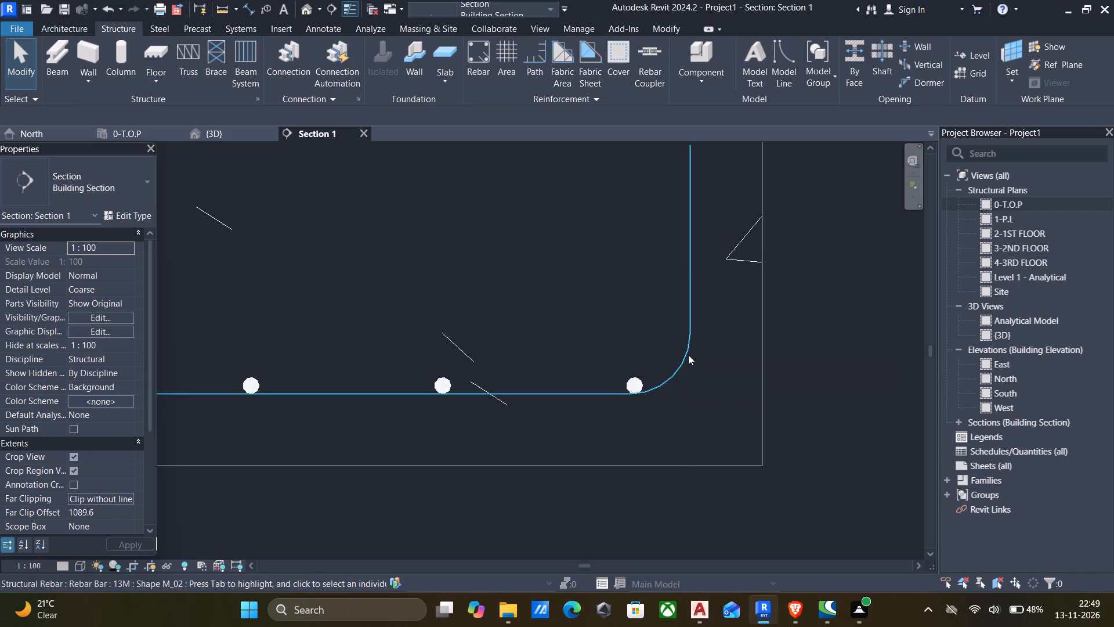
Set the hooked bottom bar in footing F 4 as unobscured in the {3D} view.
left_click(688, 355)
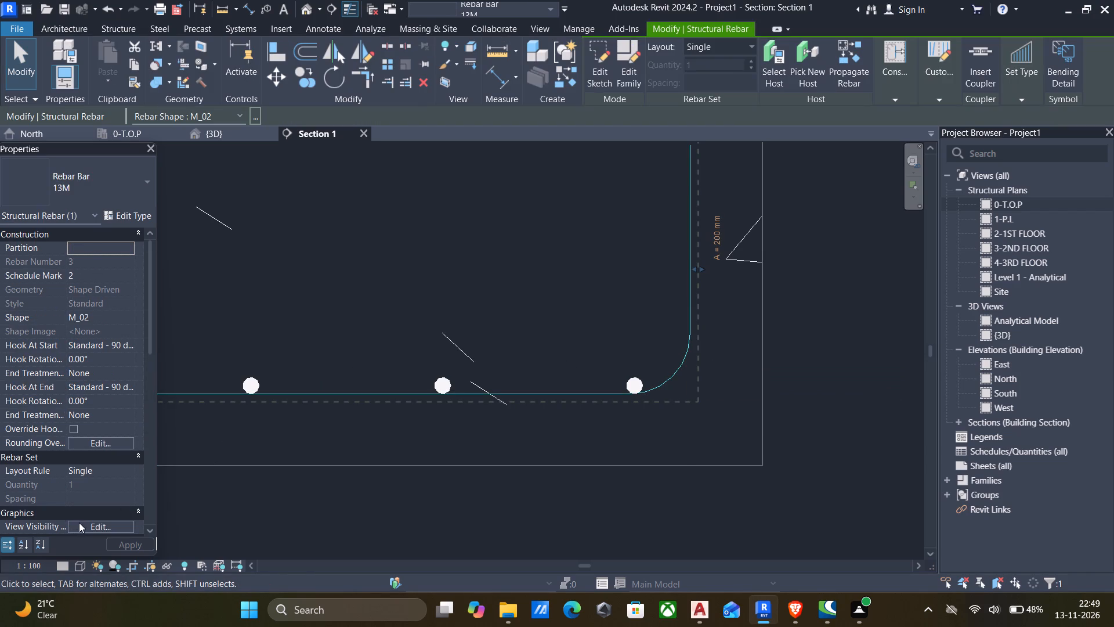
left_click(79, 522)
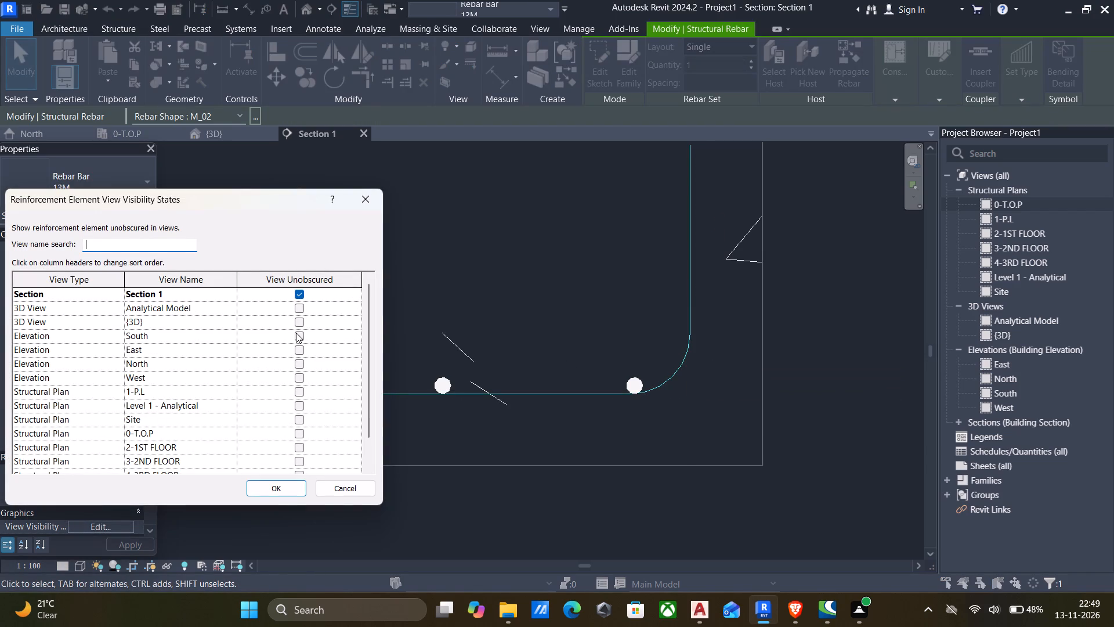
left_click(298, 334)
left_click(302, 322)
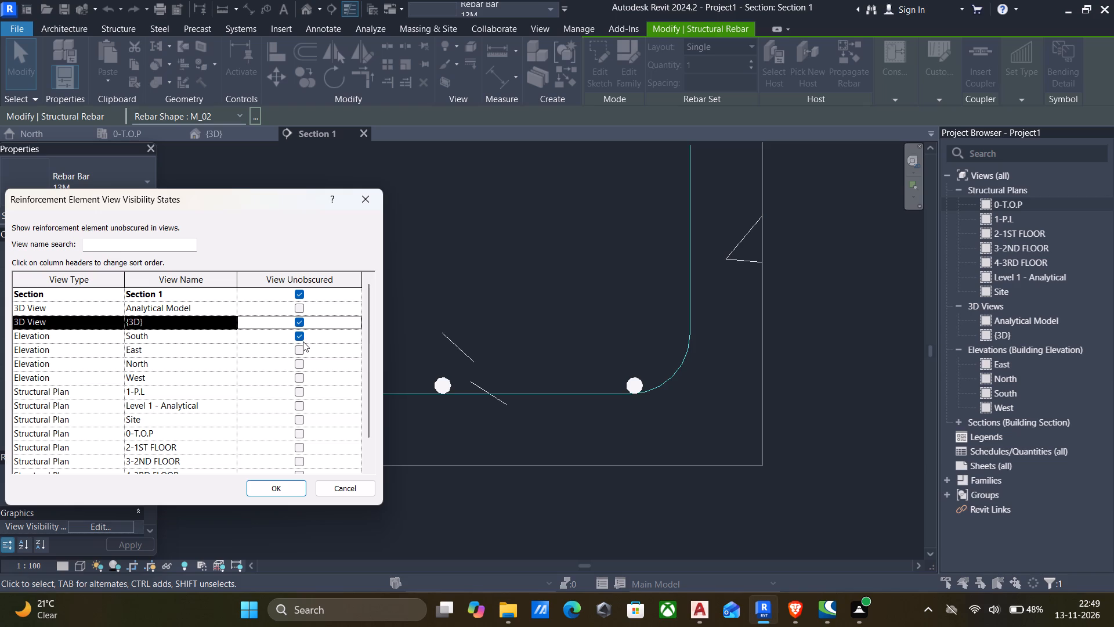
left_click(298, 334)
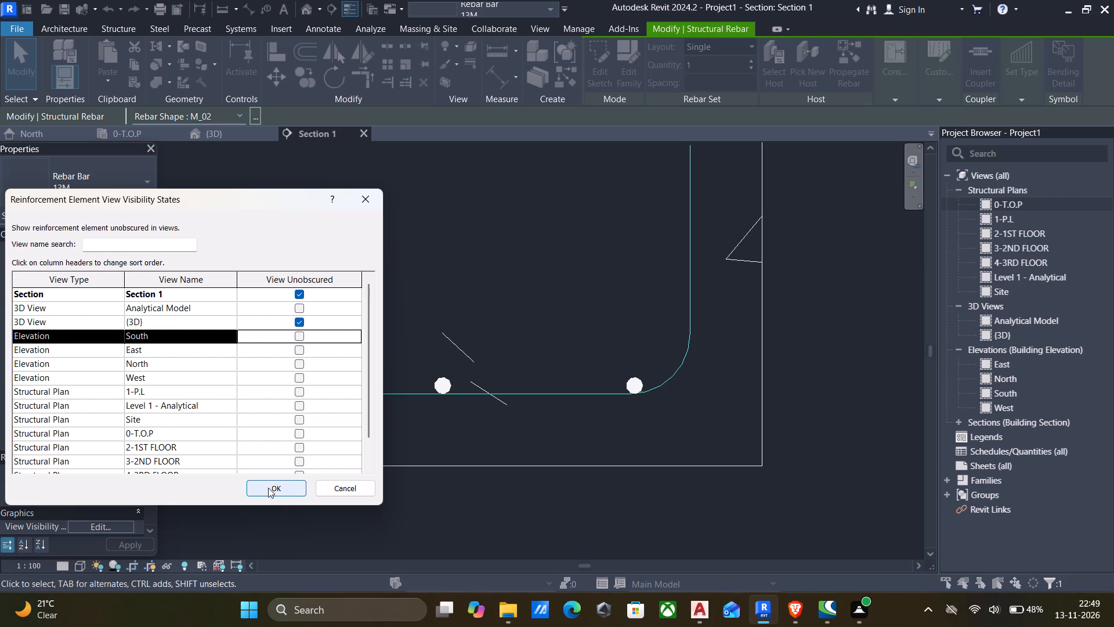
left_click_drag(267, 481, 269, 475)
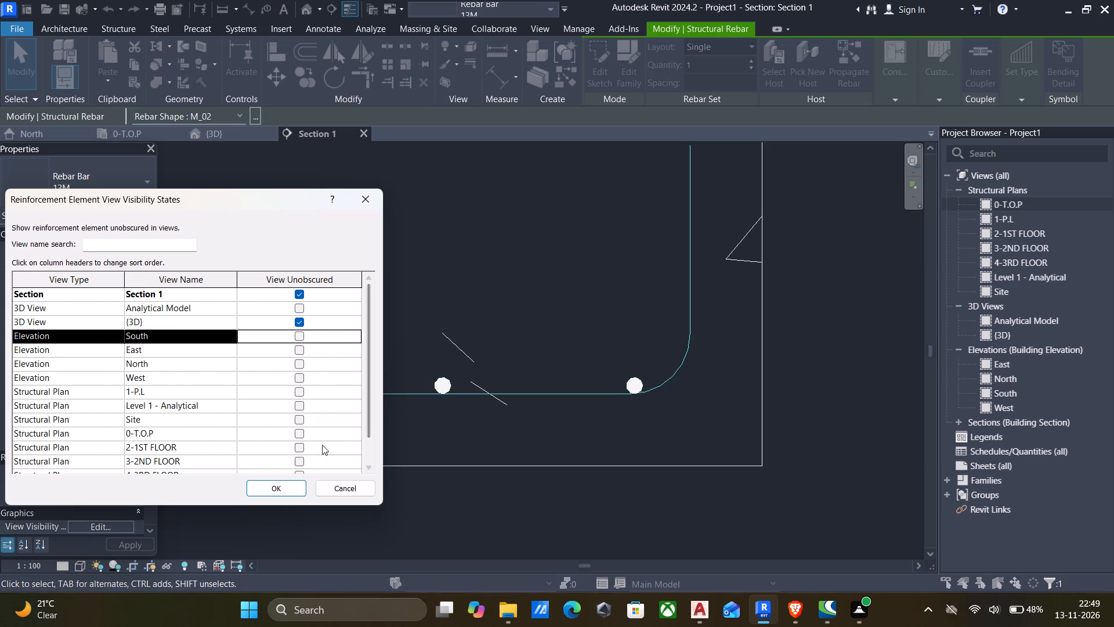
left_click(288, 464)
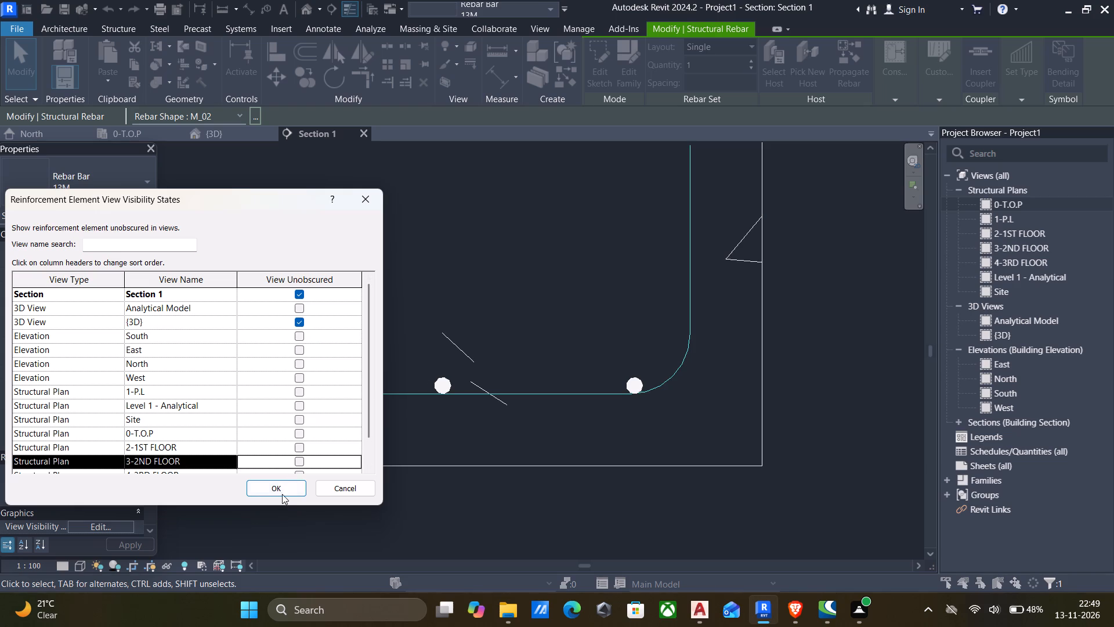
left_click(281, 491)
Set the distributed perpendicular bar set in footing F 4 as unobscured in the {3D} view.
left_click(445, 386)
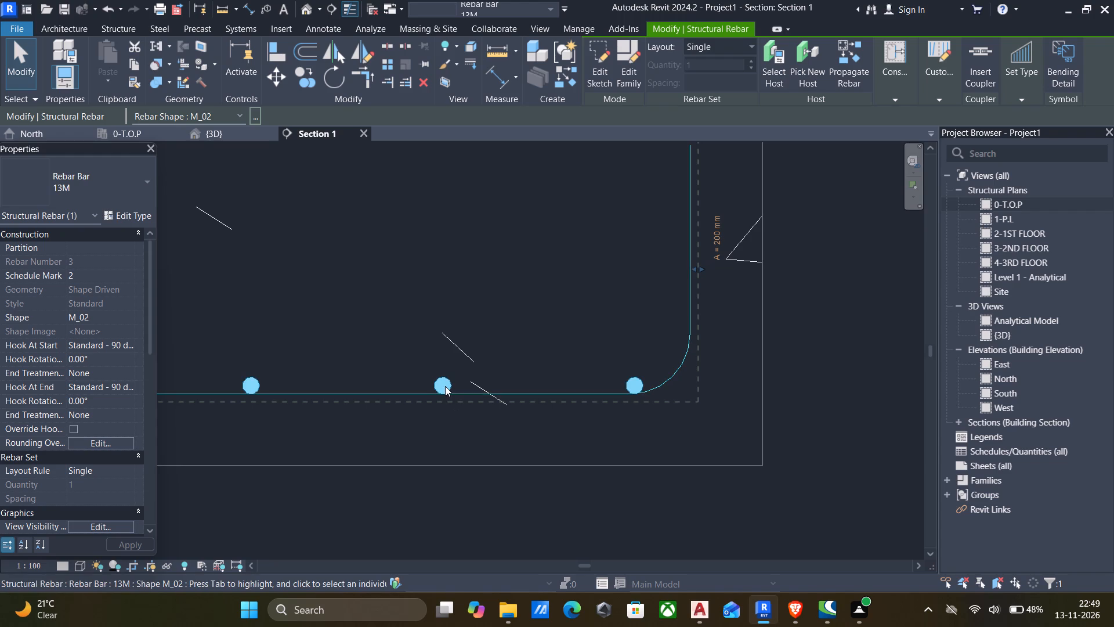
left_click(104, 521)
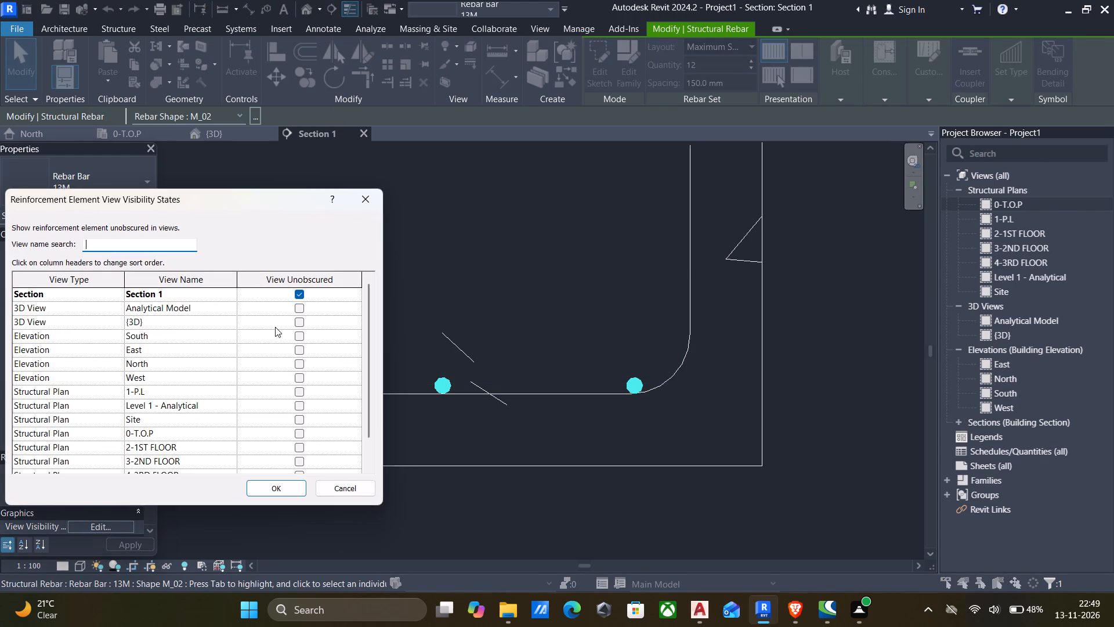
left_click(299, 326)
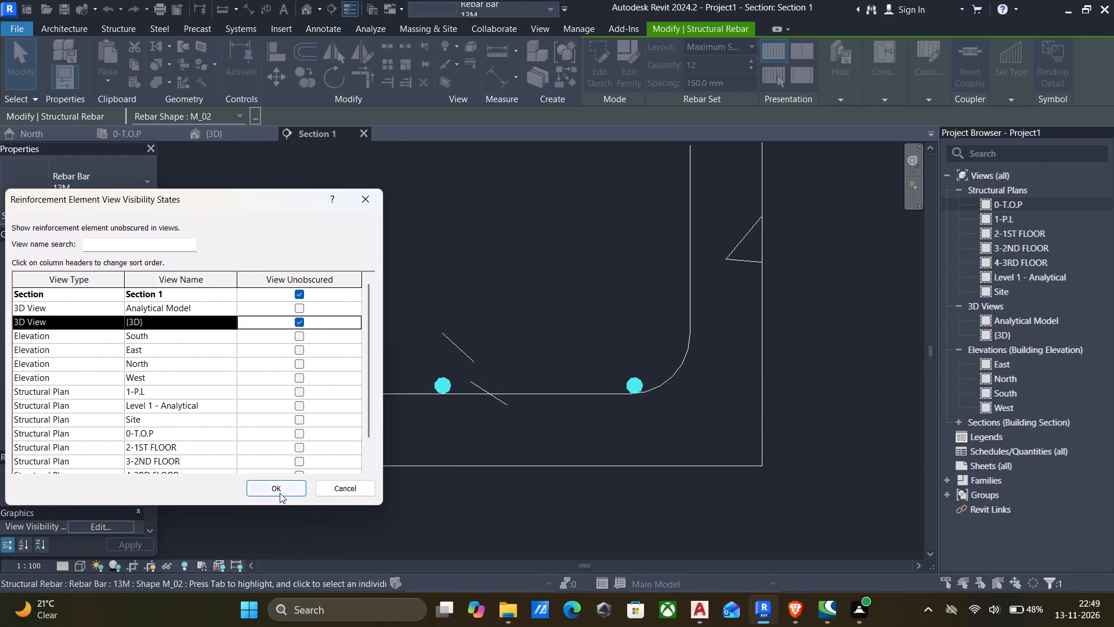
left_click(279, 491)
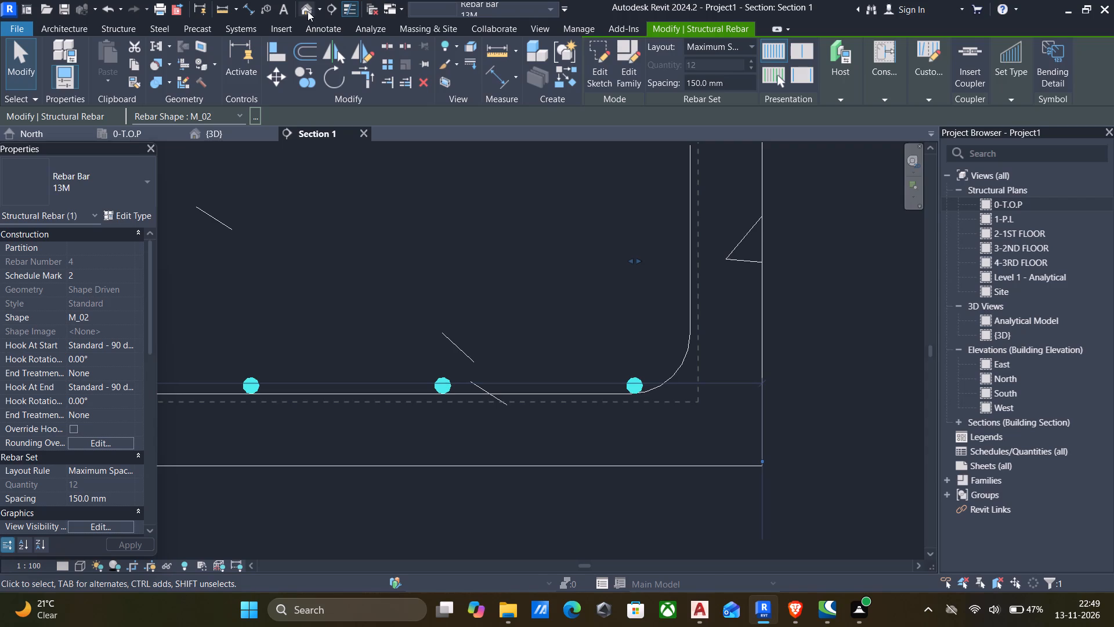
Open the {3D} view and examine the reinforcement in footings F 1 and F 4.
left_click(308, 11)
scroll(465, 272, "down", 14)
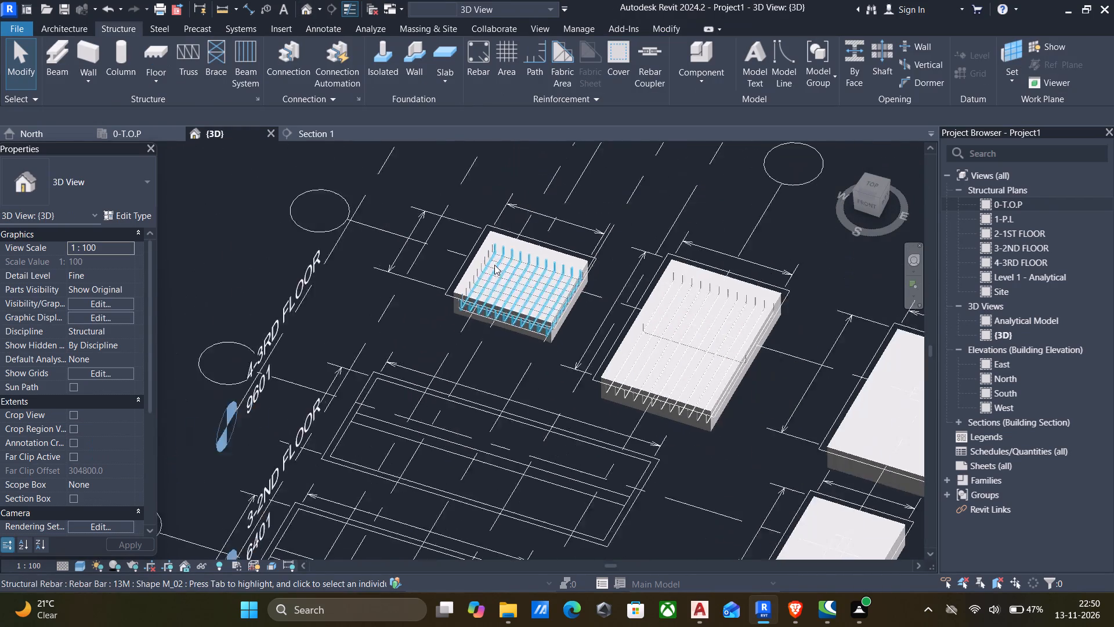
scroll(494, 265, "down", 1)
middle_click_drag(494, 265, 457, 380)
scroll(458, 366, "down", 4)
scroll(504, 381, "up", 6)
scroll(589, 399, "up", 3)
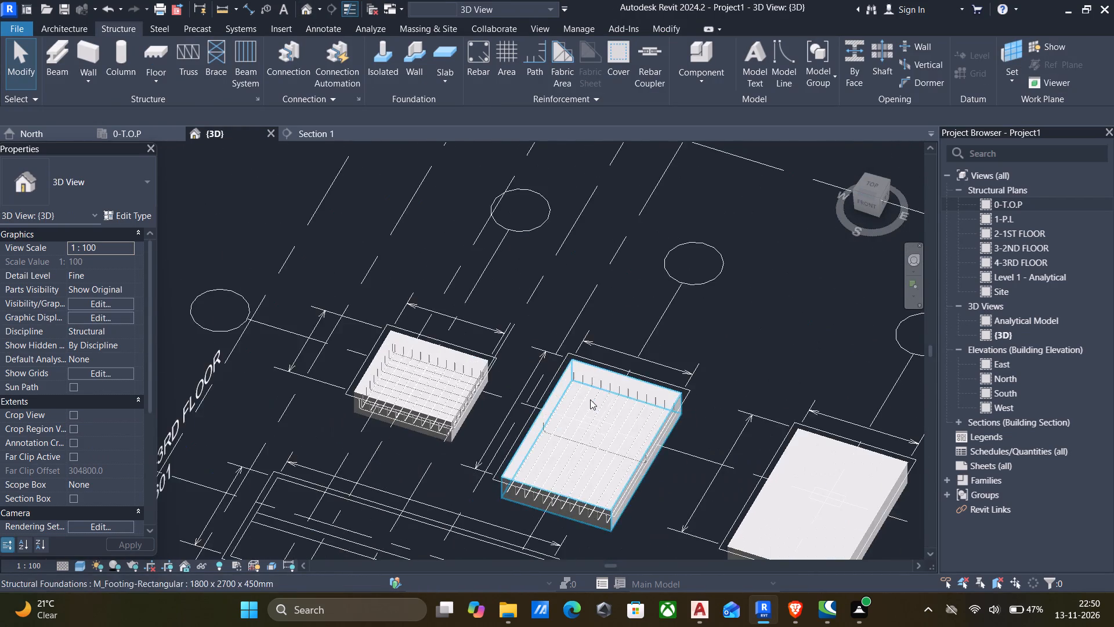
scroll(590, 399, "up", 3)
scroll(577, 387, "down", 6)
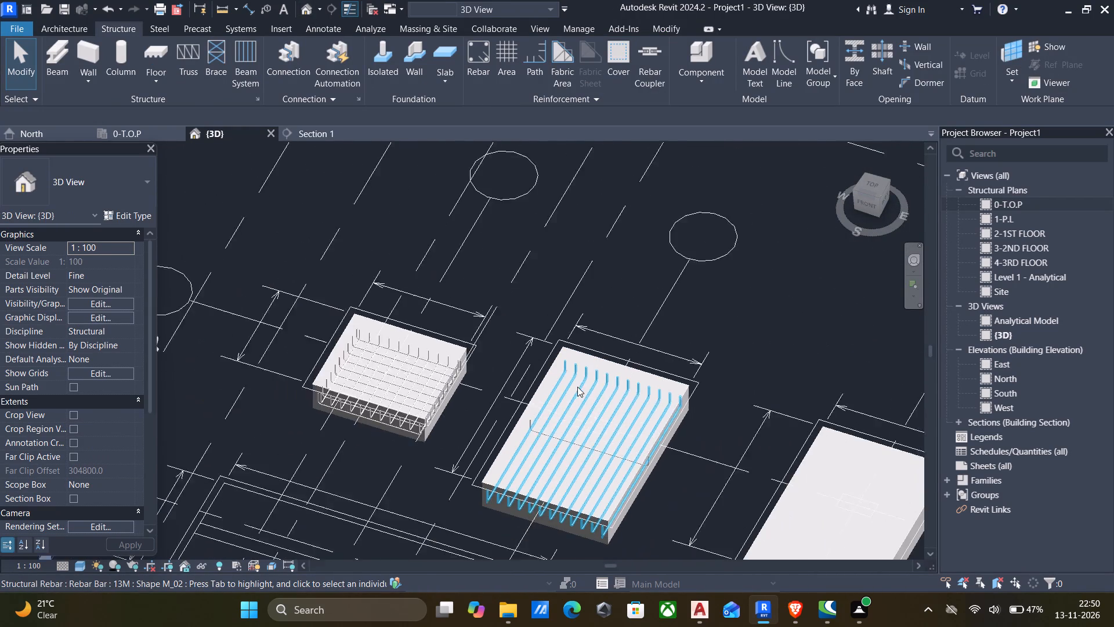
middle_click_drag(577, 387, 573, 365)
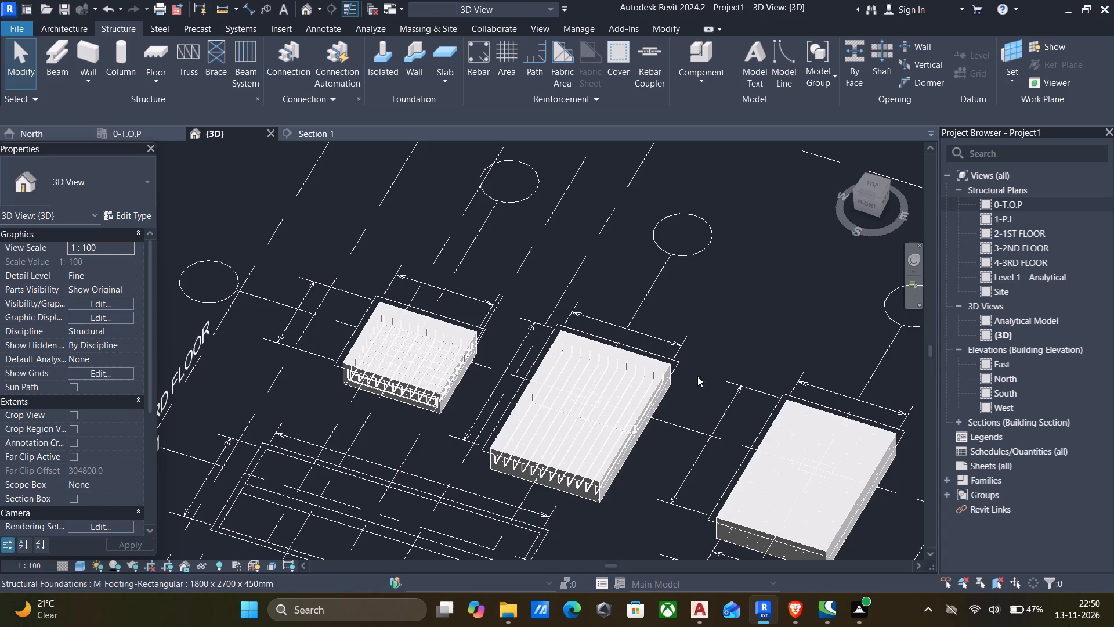
Distribute the single hooked bottom bar along the F 4 footing with a Maximum Spacing layout at 150 mm.
scroll(668, 409, "up", 5)
scroll(612, 436, "up", 9)
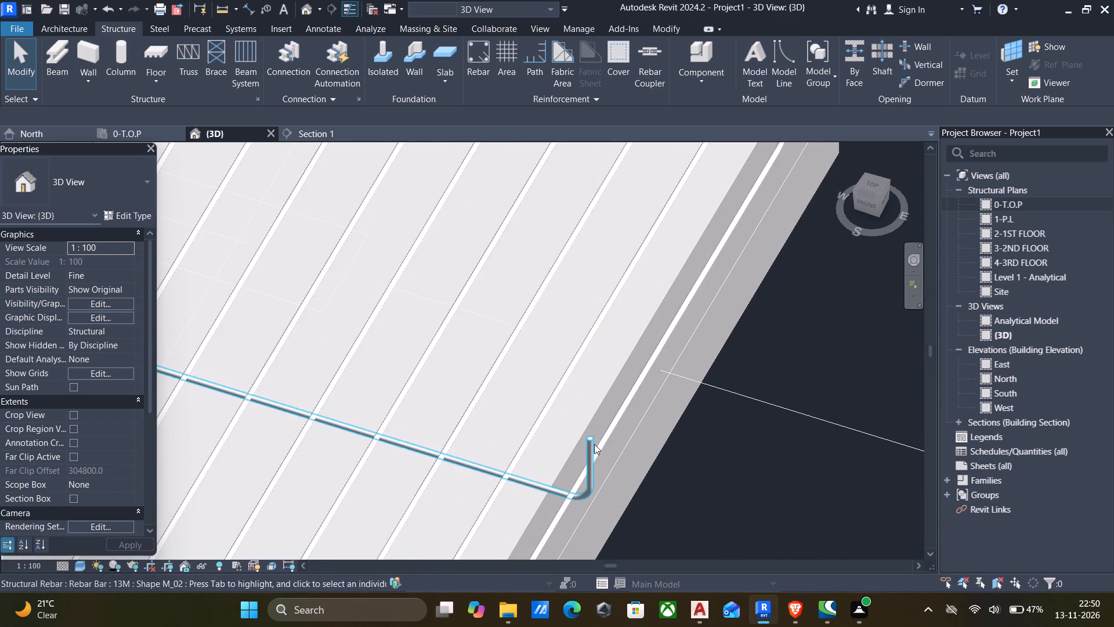
left_click(589, 439)
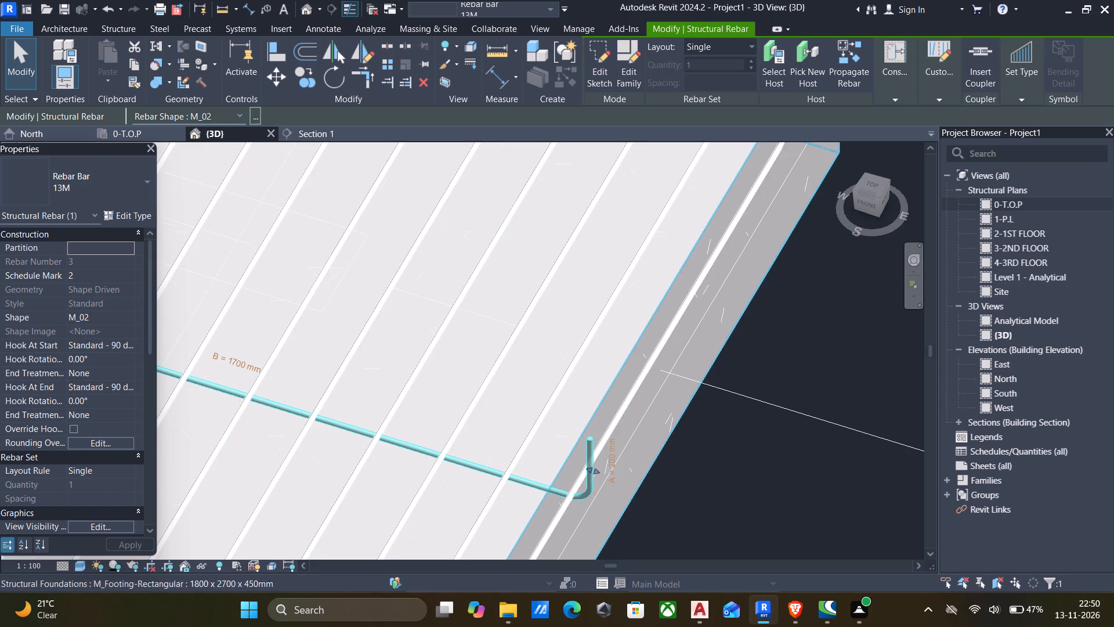
left_click(739, 52)
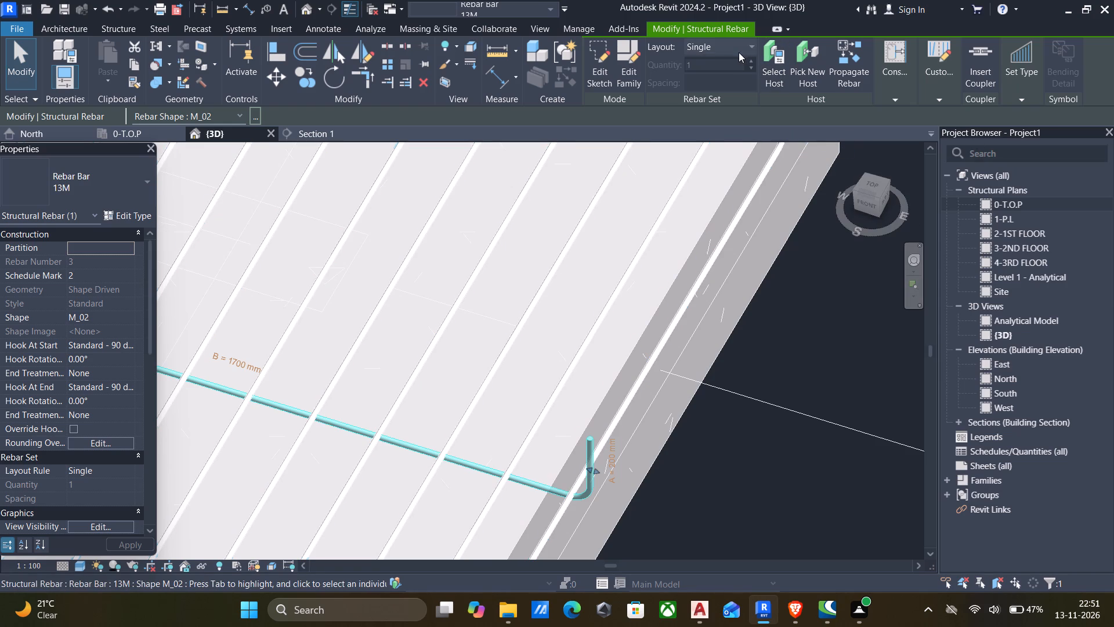
left_click(717, 92)
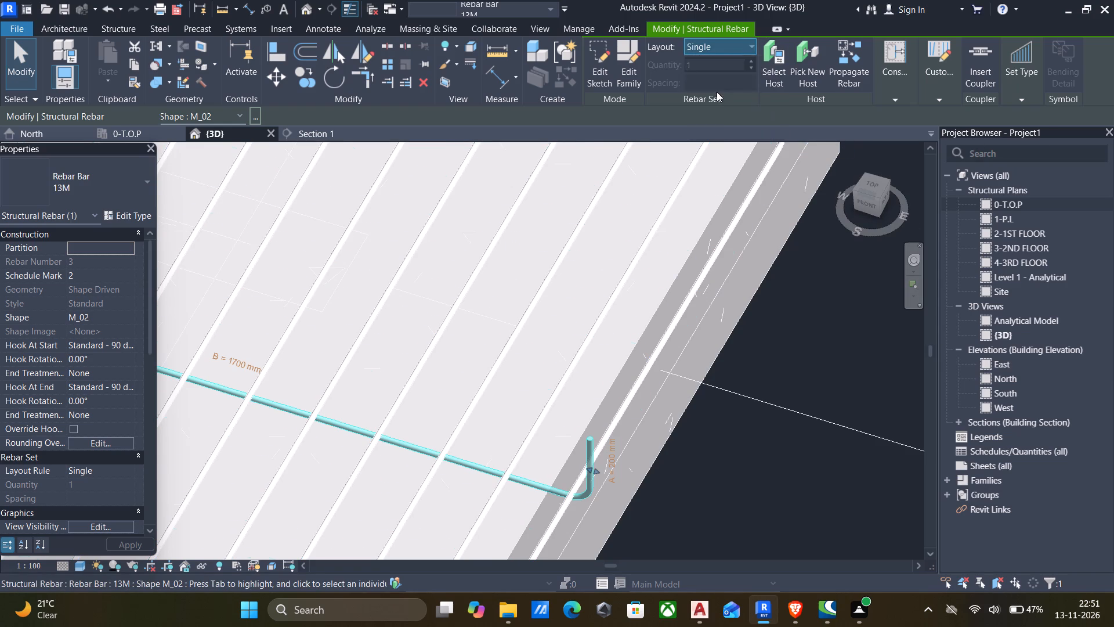
left_click(736, 85)
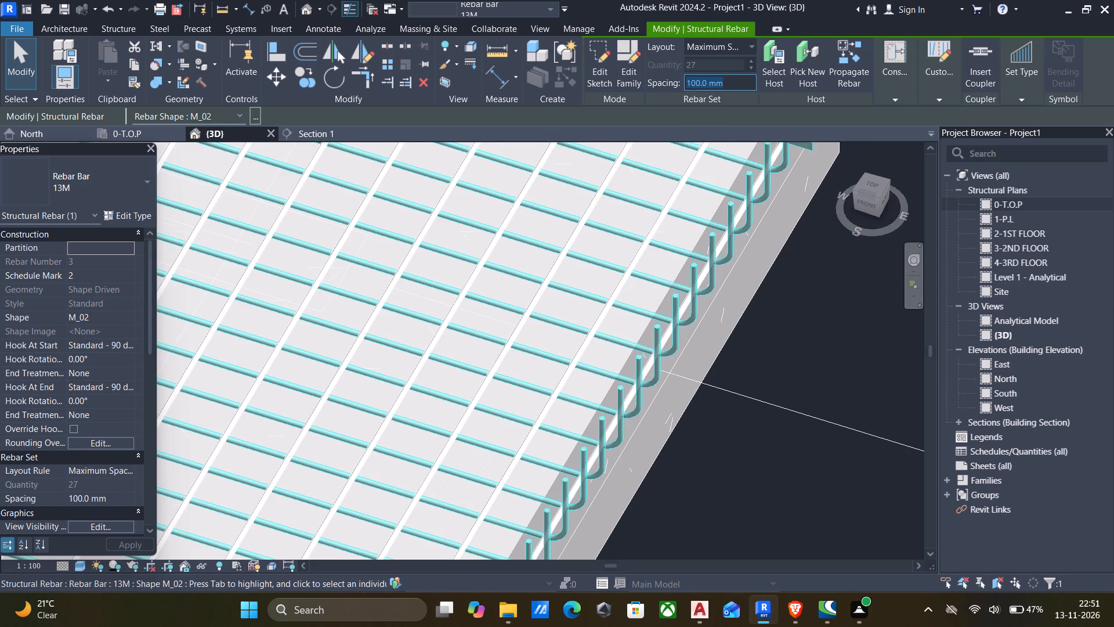
type("150")
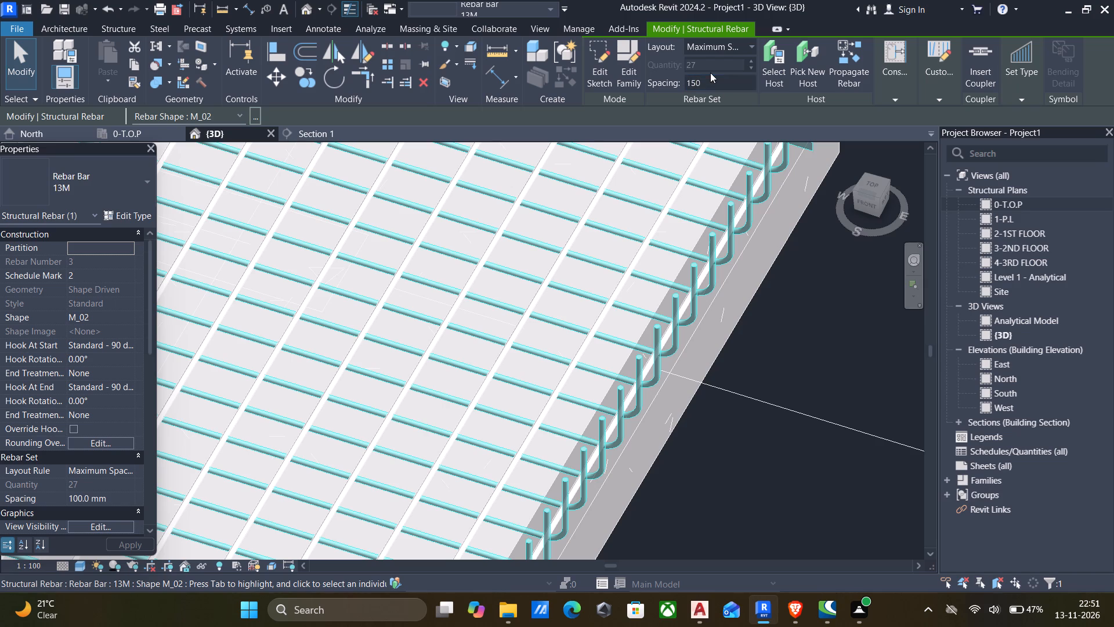
left_click(838, 367)
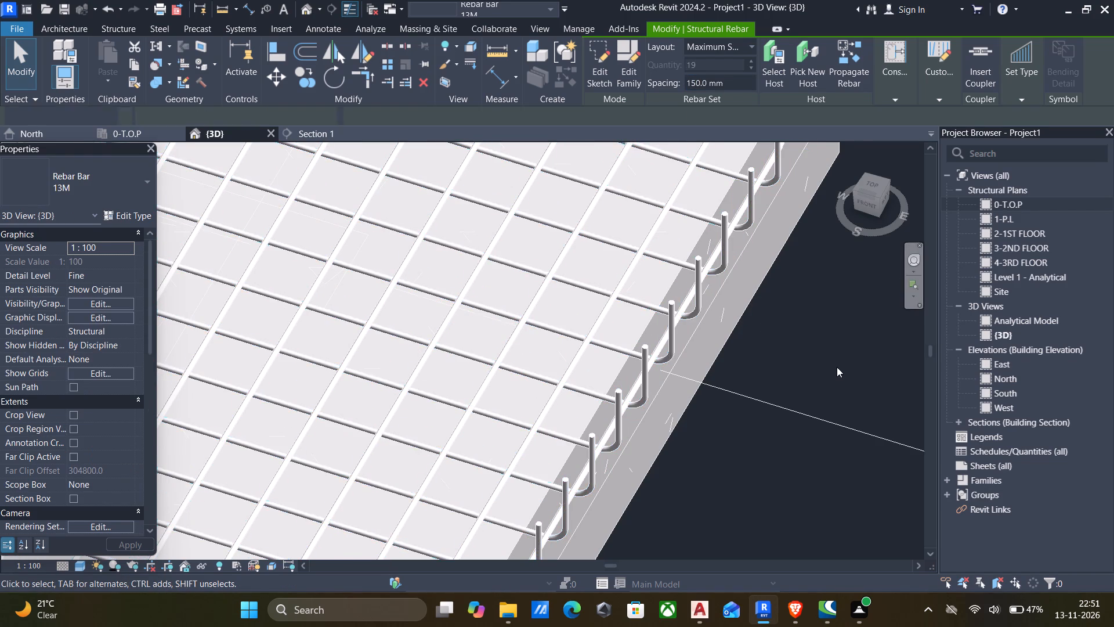
Examine the two-way bar mesh and its hooked ends in the F 4 footing in 3D.
scroll(825, 360, "down", 4)
scroll(745, 408, "down", 2)
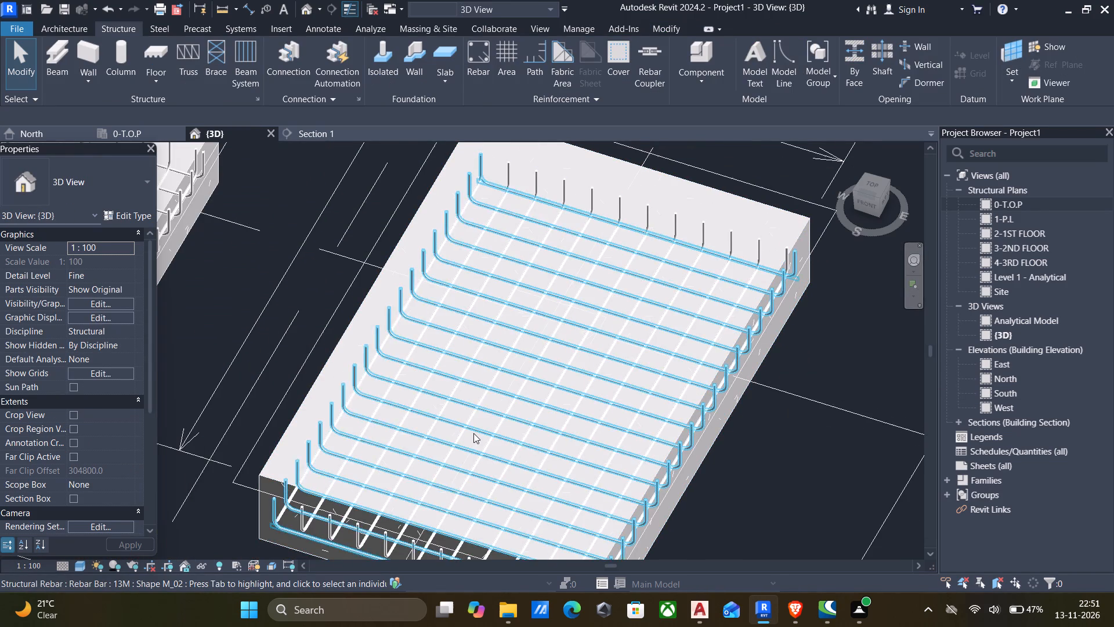
scroll(473, 433, "down", 3)
middle_click_drag(479, 430, 534, 383)
scroll(535, 382, "up", 1)
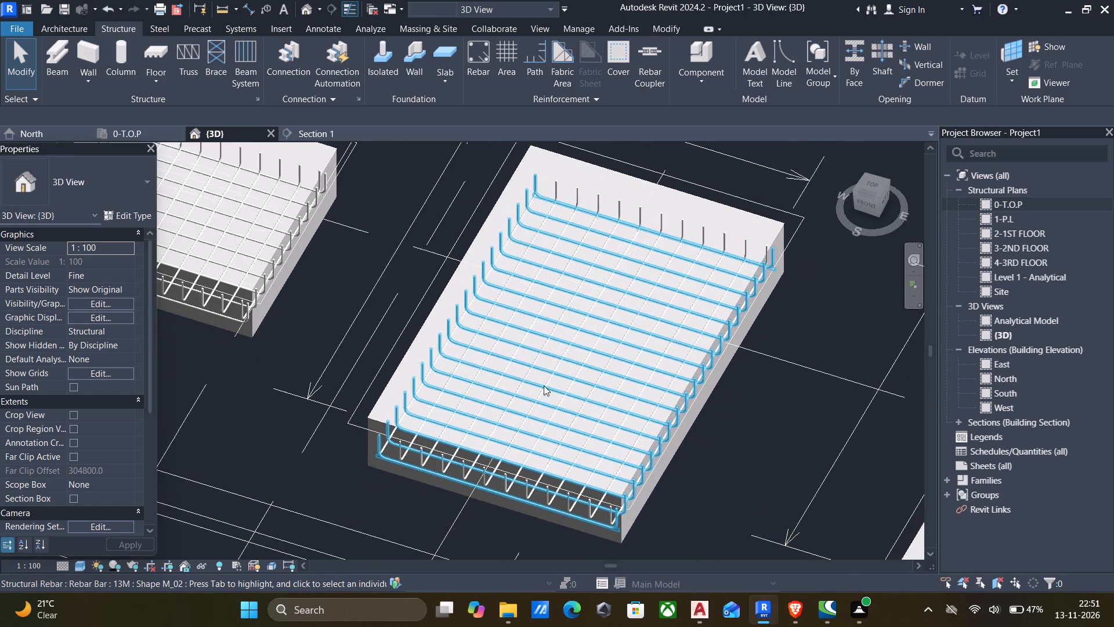
scroll(588, 522, "up", 3)
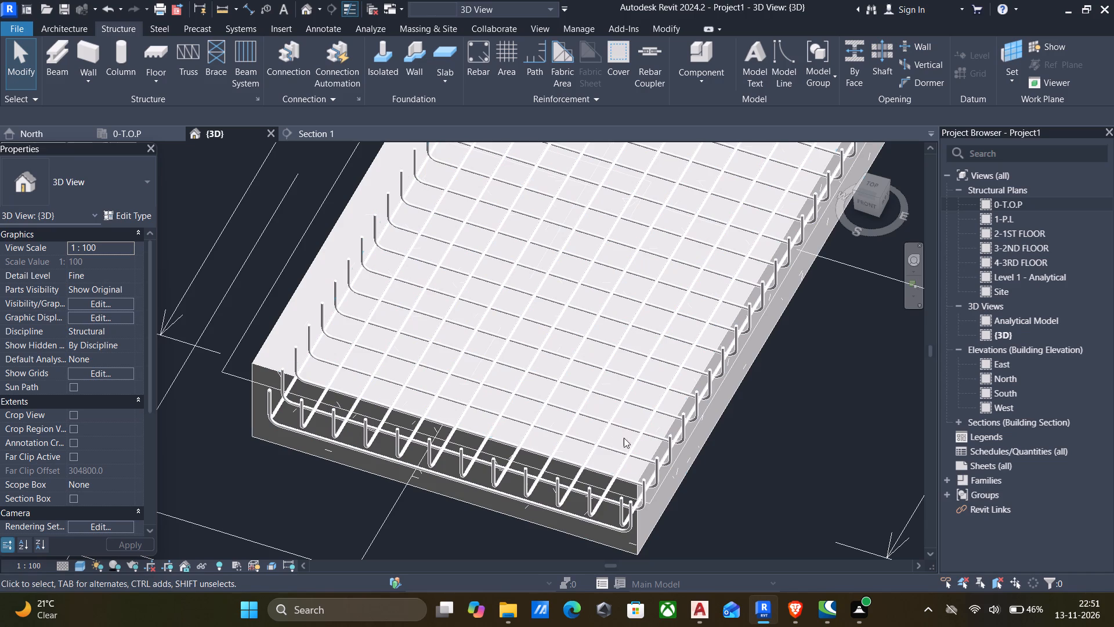
Open Section 1 through footing F 4 from the 0-T.O.P plan and examine the bottom bars within the footing.
double_click(984, 207)
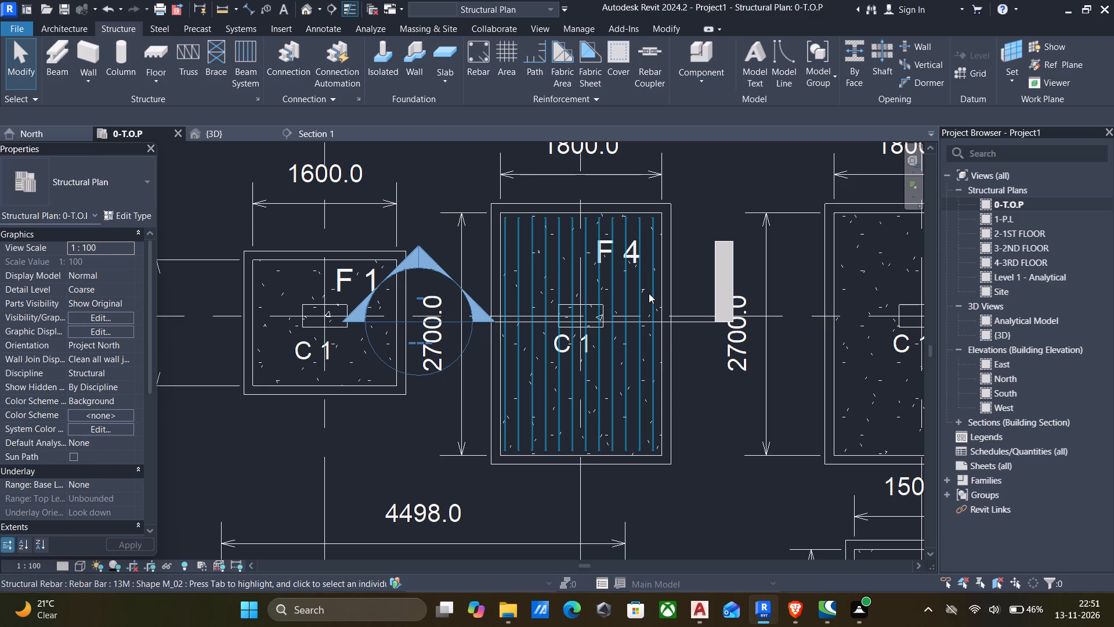
left_click(732, 271)
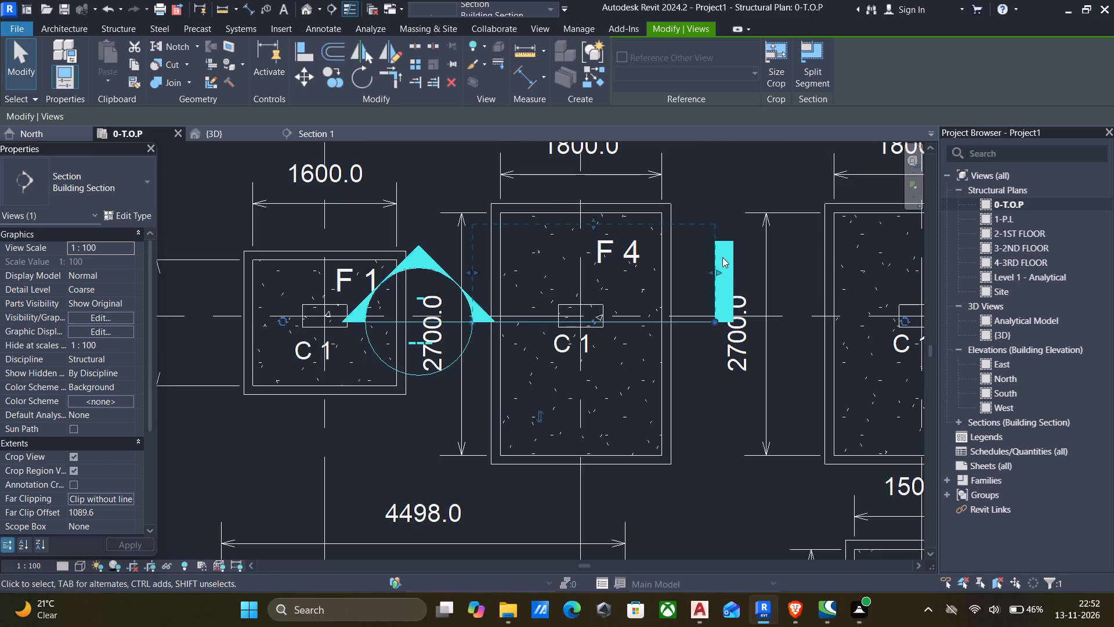
right_click(722, 257)
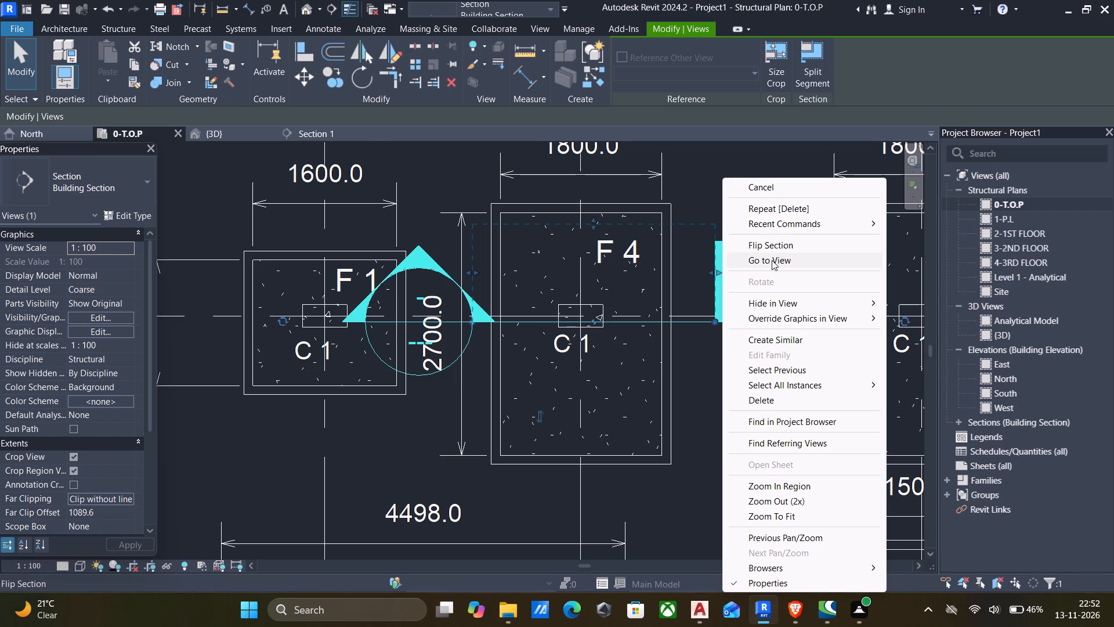
left_click(772, 260)
scroll(595, 283, "down", 5)
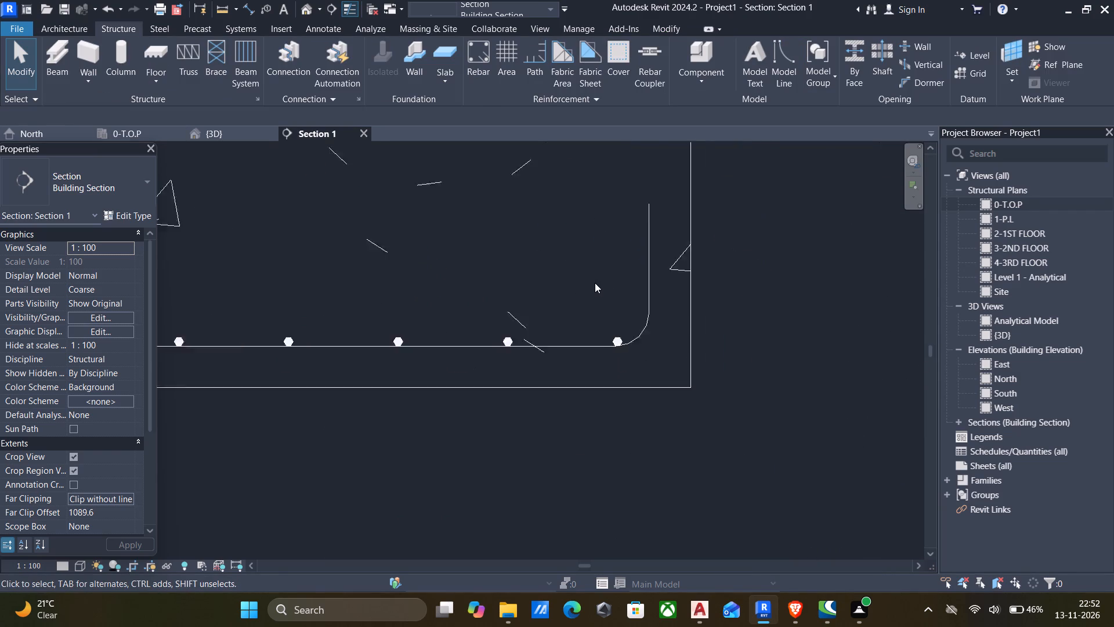
scroll(595, 283, "down", 4)
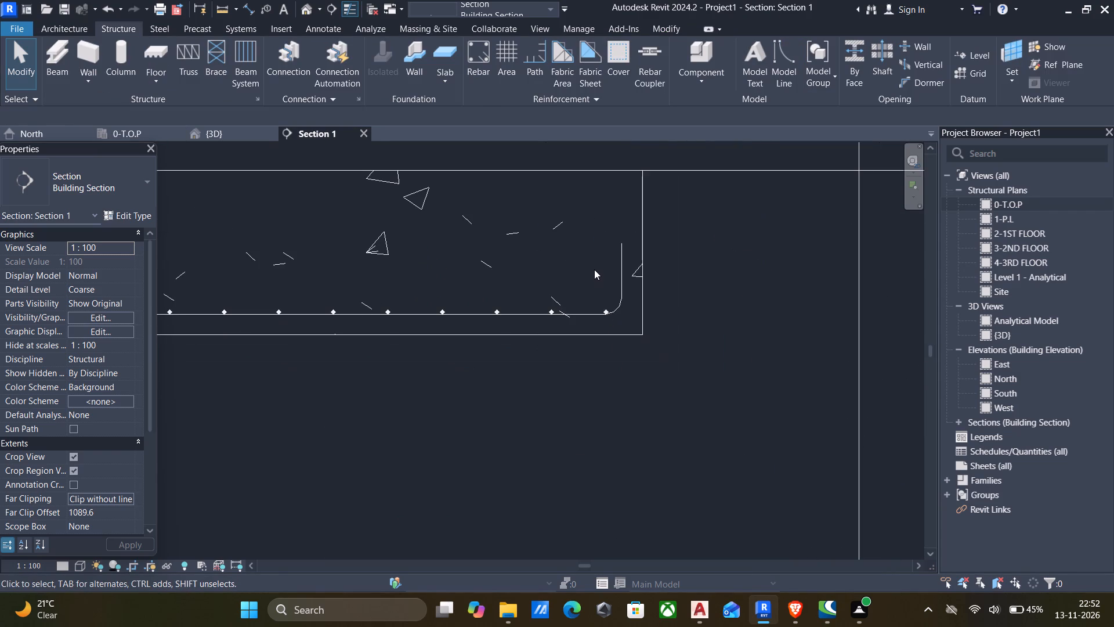
scroll(598, 282, "down", 10)
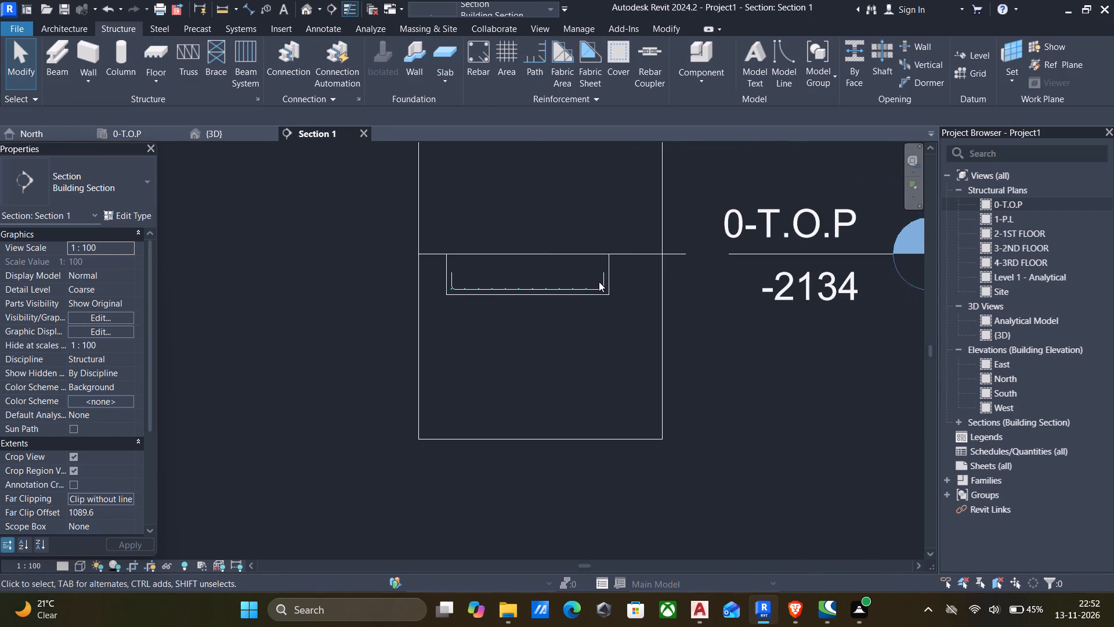
Reopen Section 1 from its F 4 section mark in the 0-T.O.P plan, examine the whole cropped section, and return to the plan.
left_click_drag(982, 207, 982, 213)
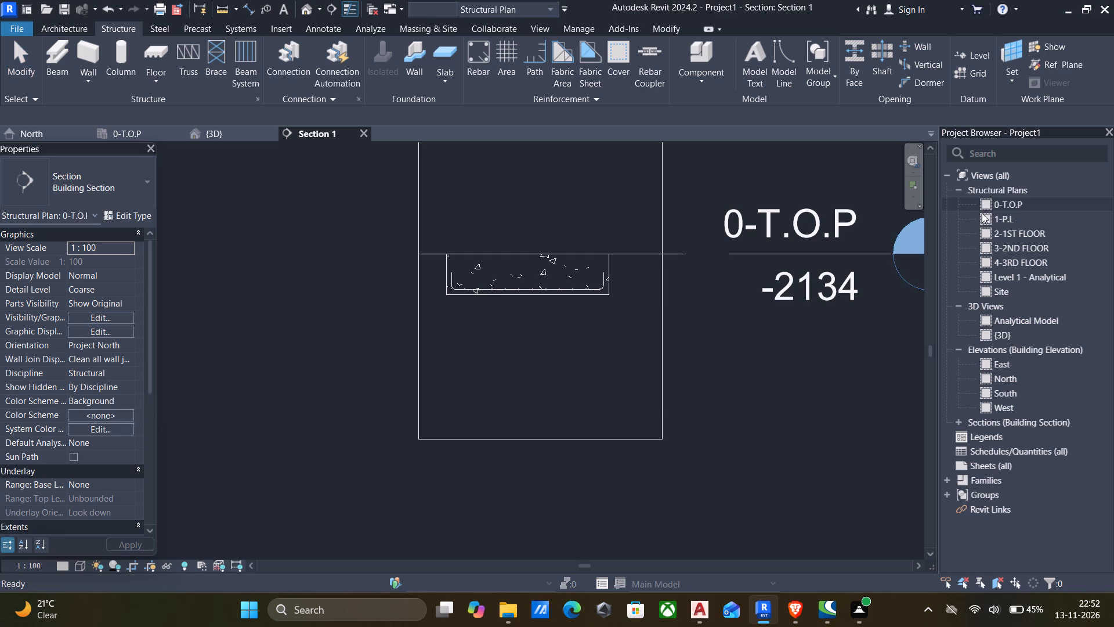
left_click(982, 213)
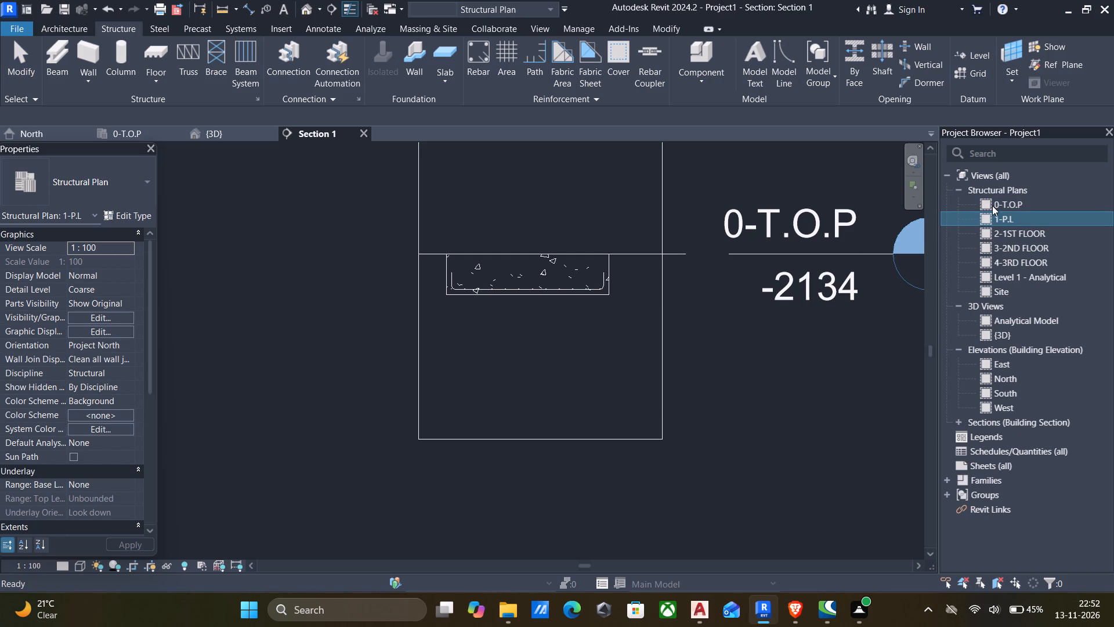
double_click(990, 207)
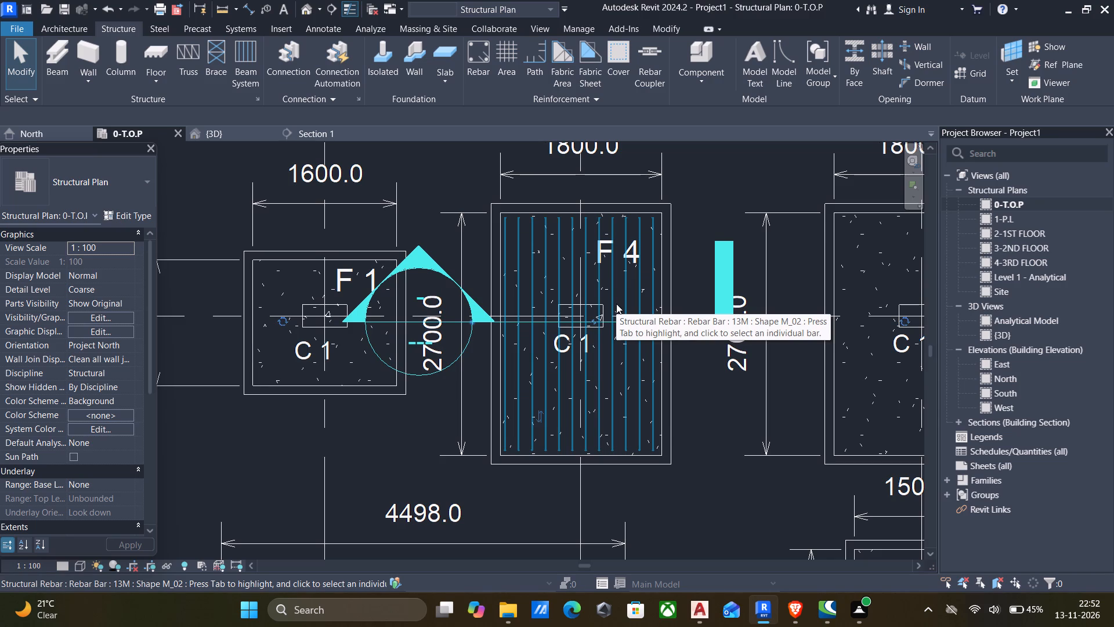
right_click(722, 285)
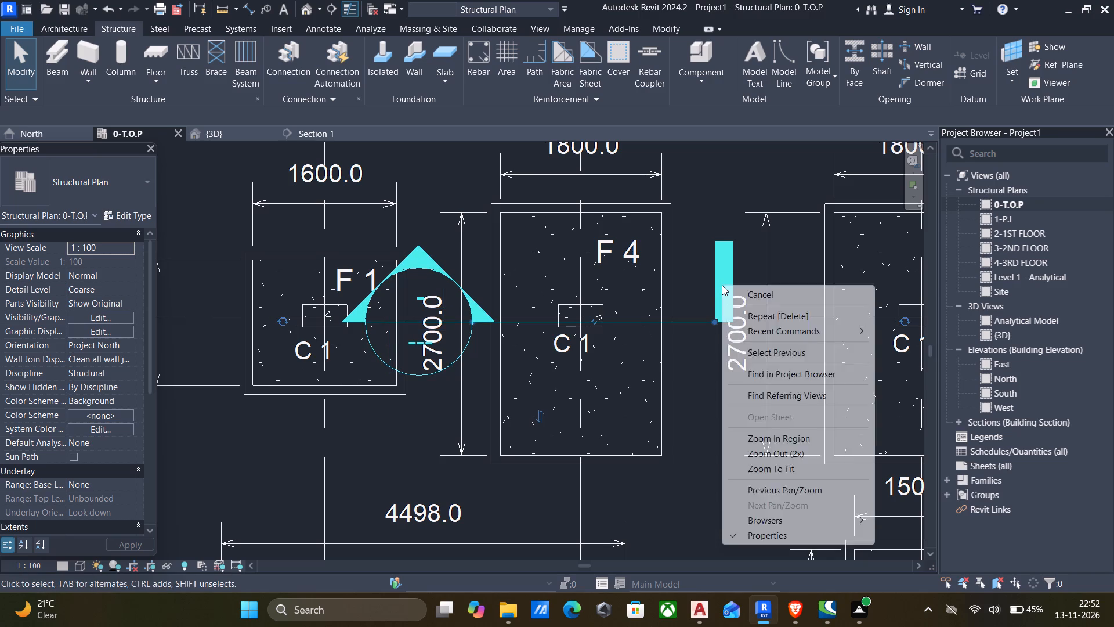
right_click(724, 263)
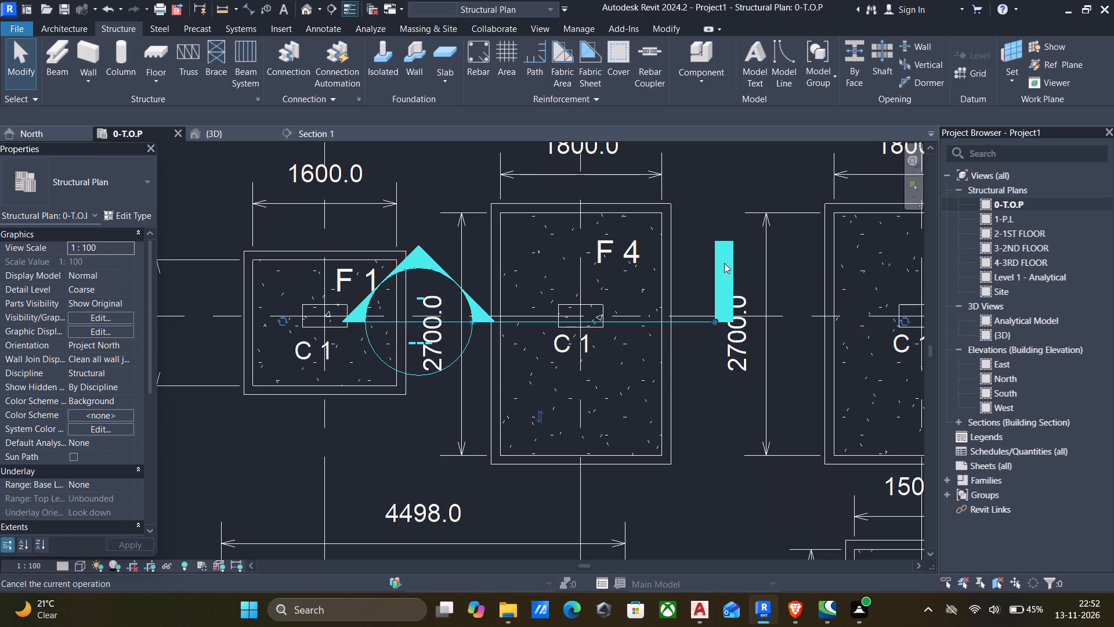
left_click(707, 275)
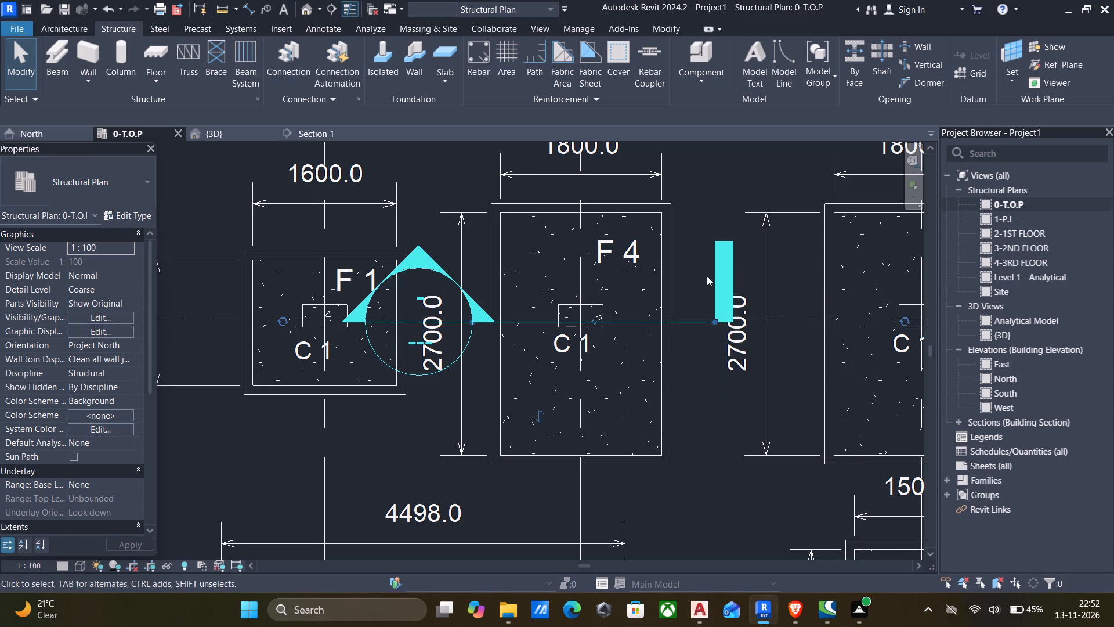
right_click(719, 275)
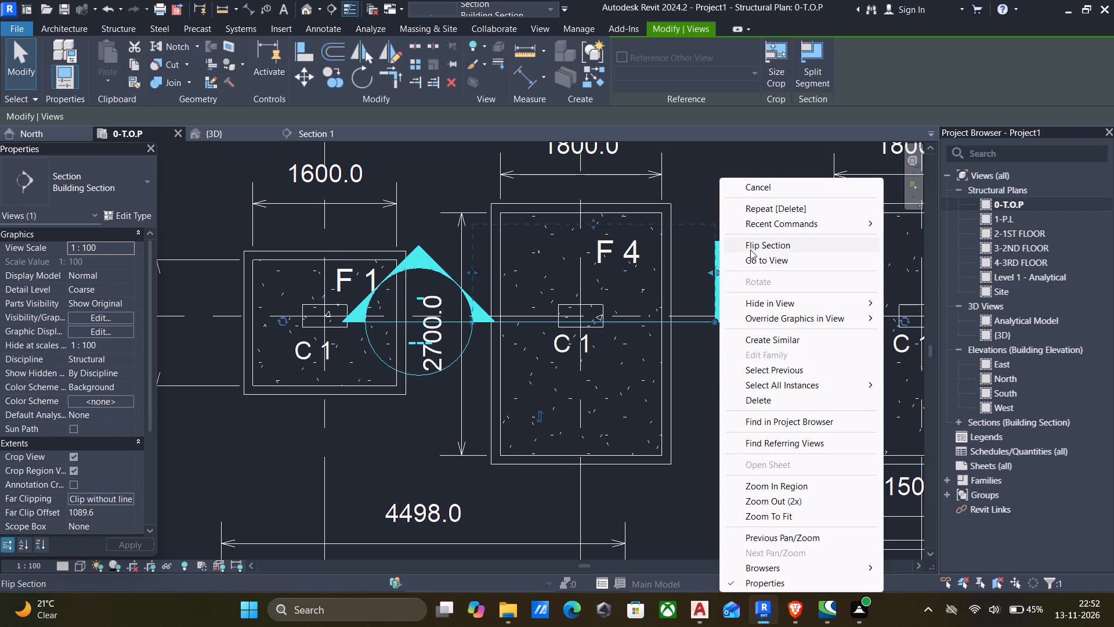
left_click(775, 262)
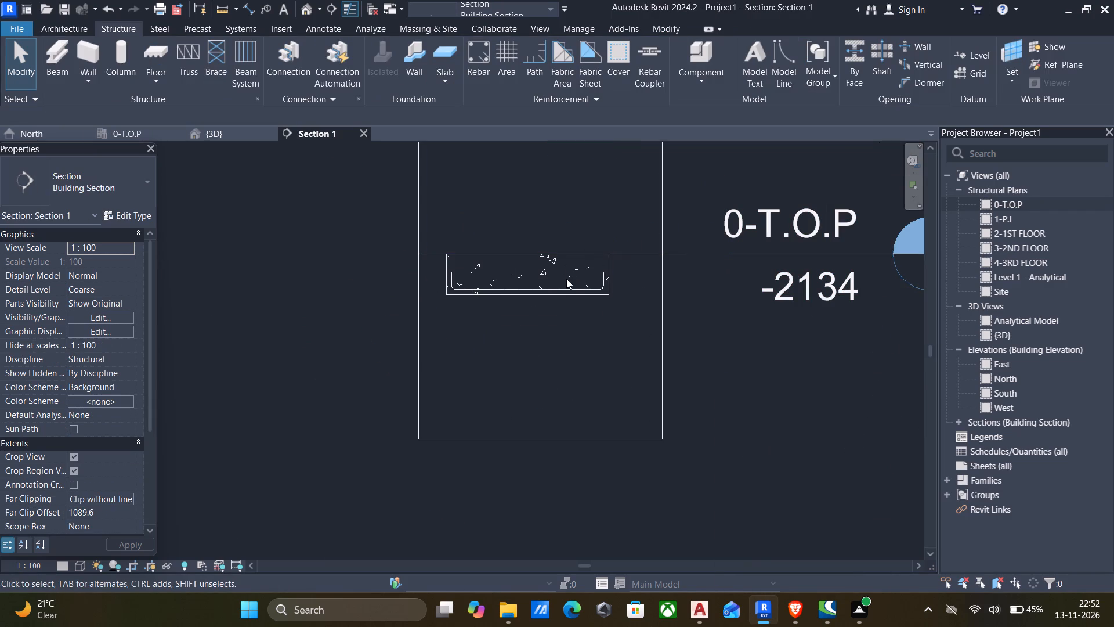
scroll(570, 283, "down", 3)
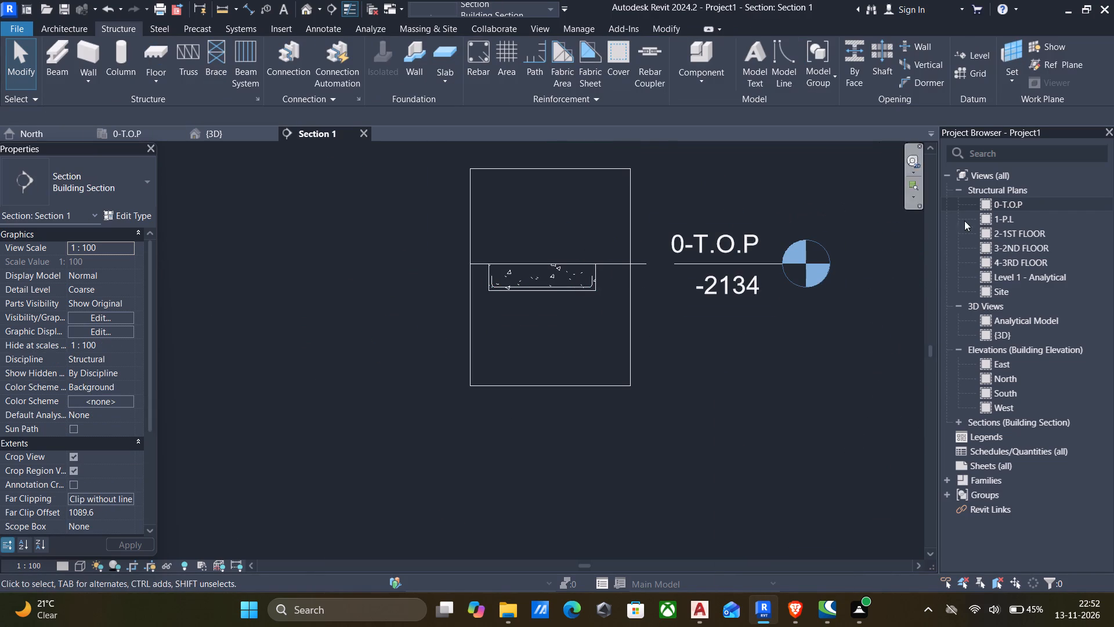
double_click(990, 207)
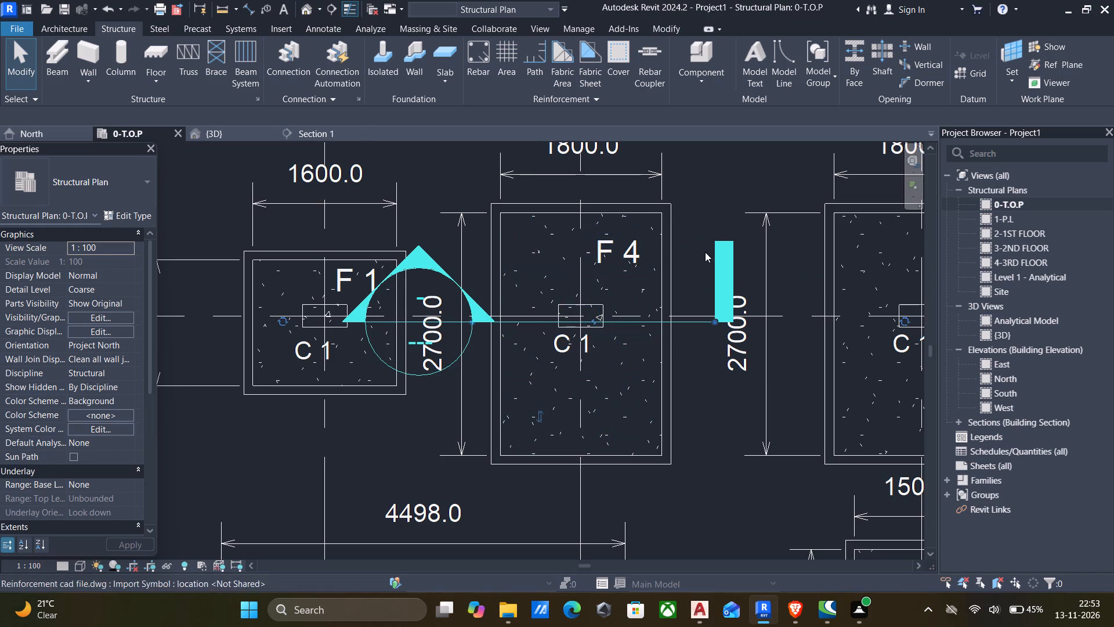
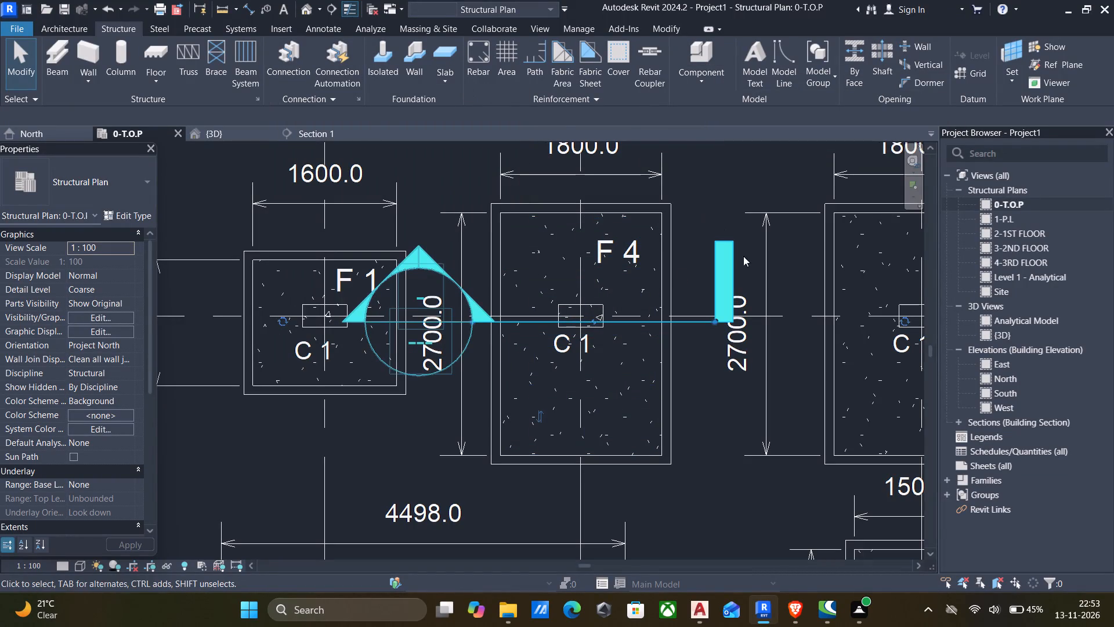
Move the Section 1 mark from its F 4 footing to the adjacent F 4 footing, using matching footing edges as reference points.
left_click(722, 255)
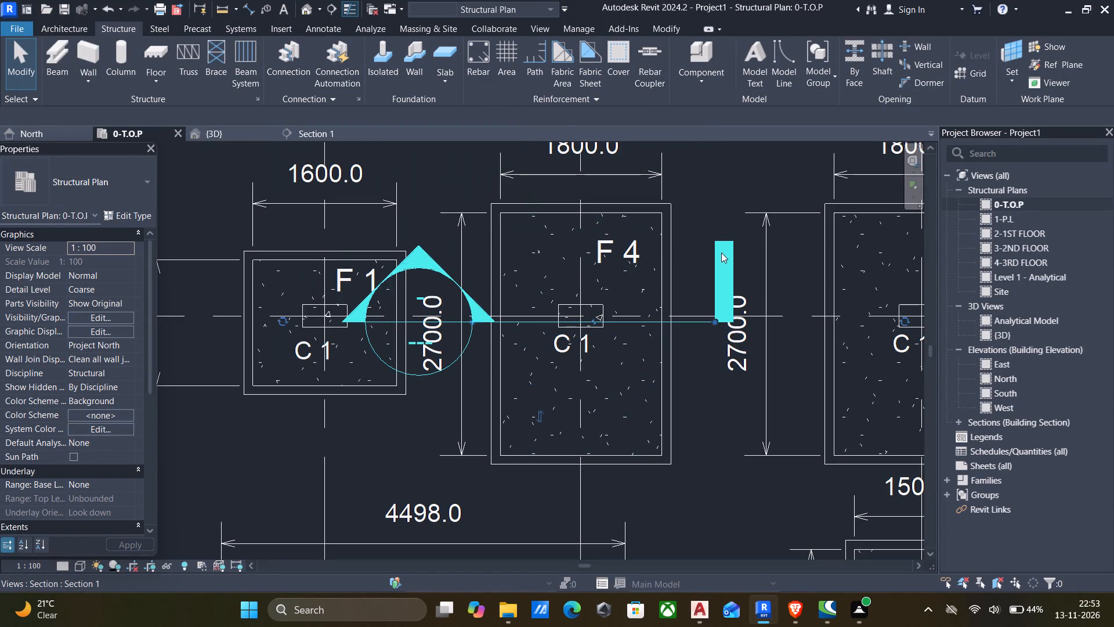
left_click(697, 206)
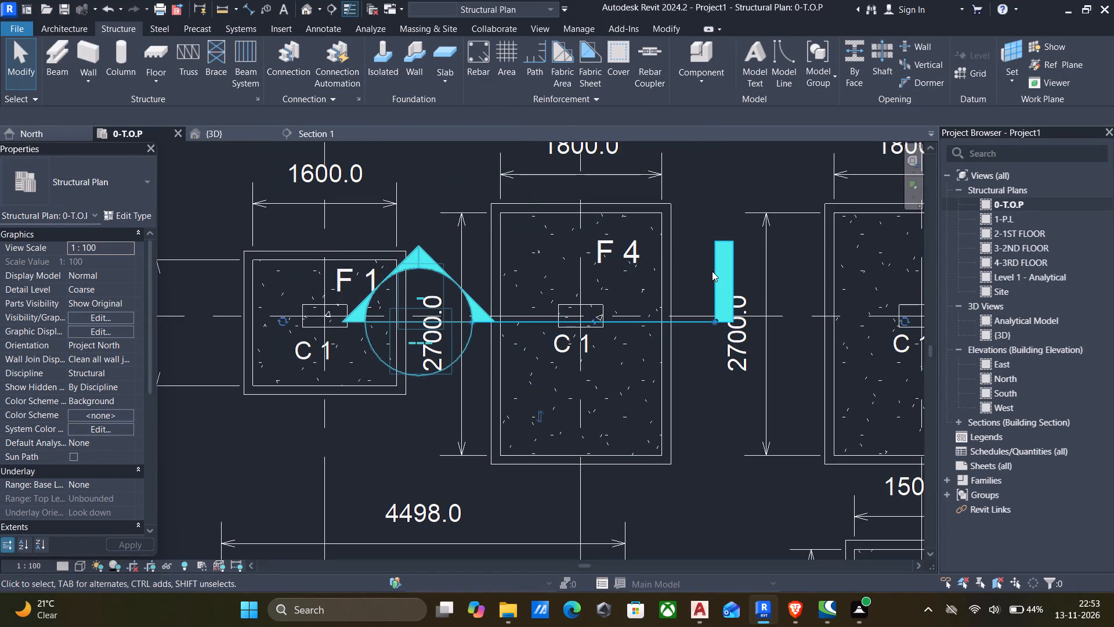
right_click(714, 273)
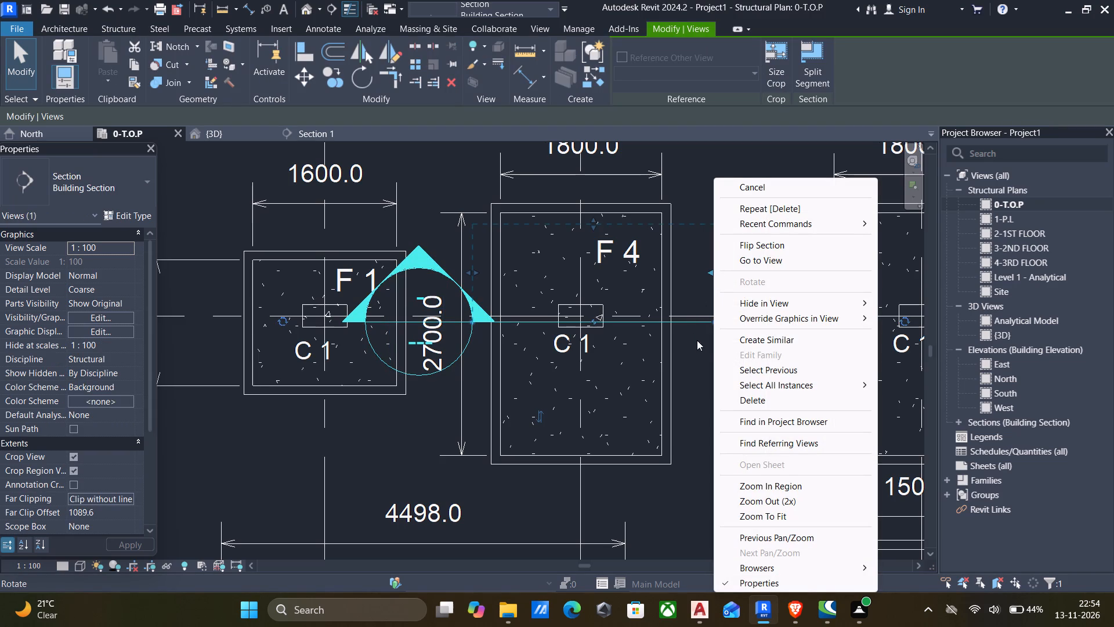
scroll(796, 355, "down", 5)
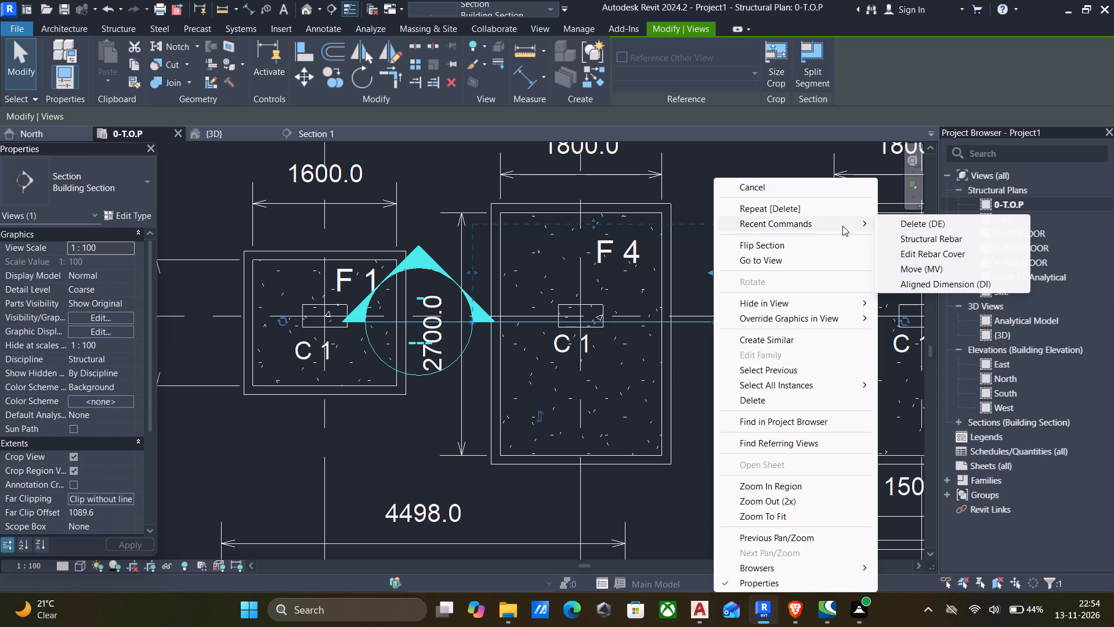
left_click(911, 272)
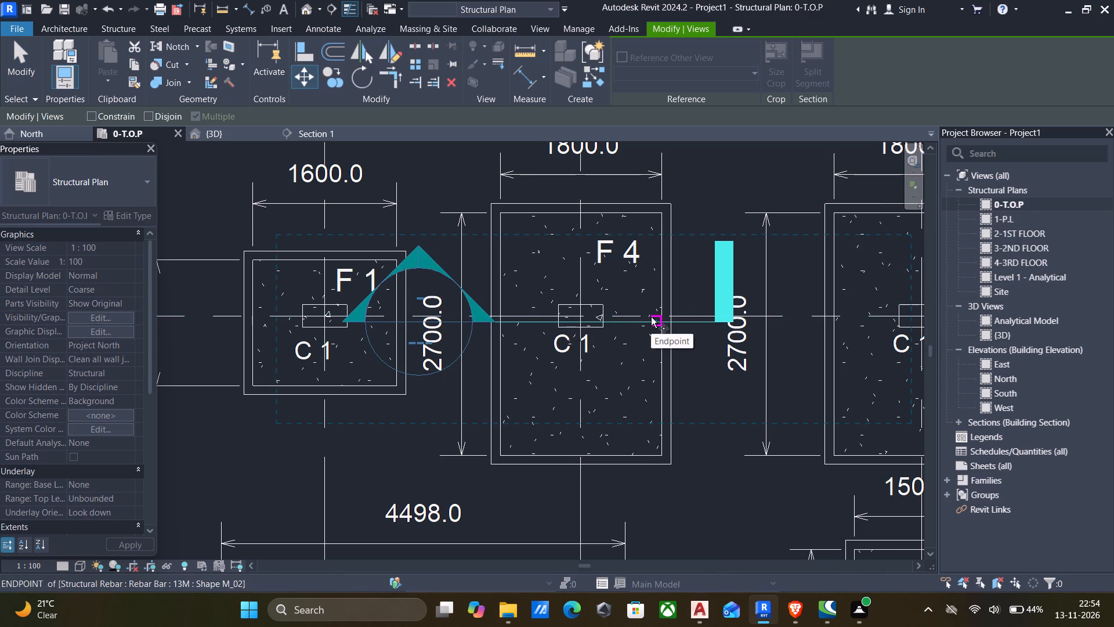
scroll(651, 317, "up", 1)
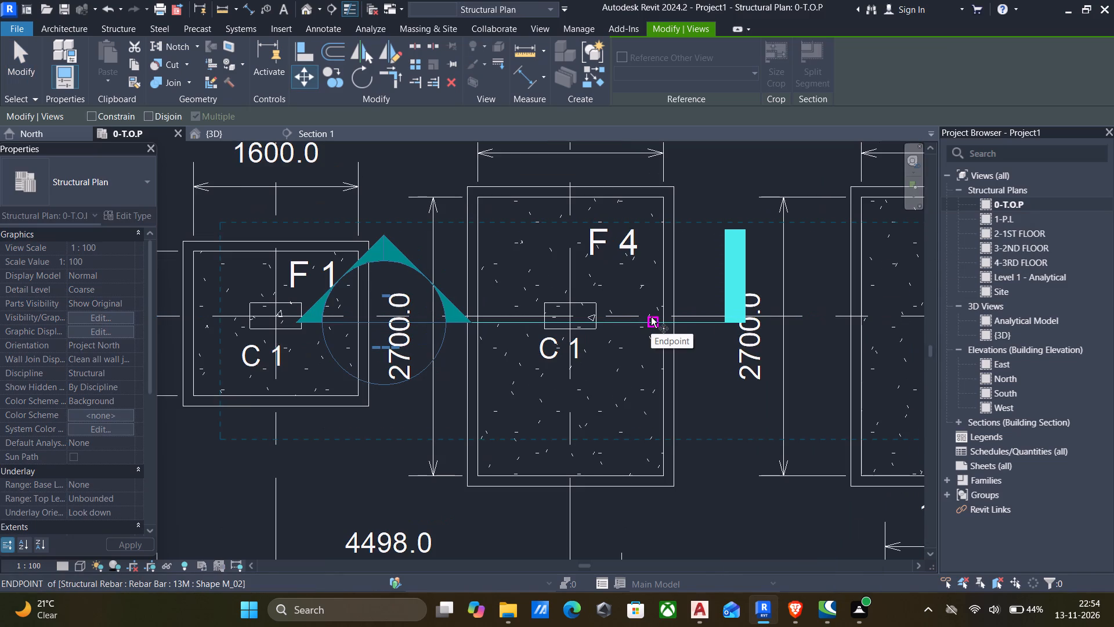
scroll(659, 323, "up", 9)
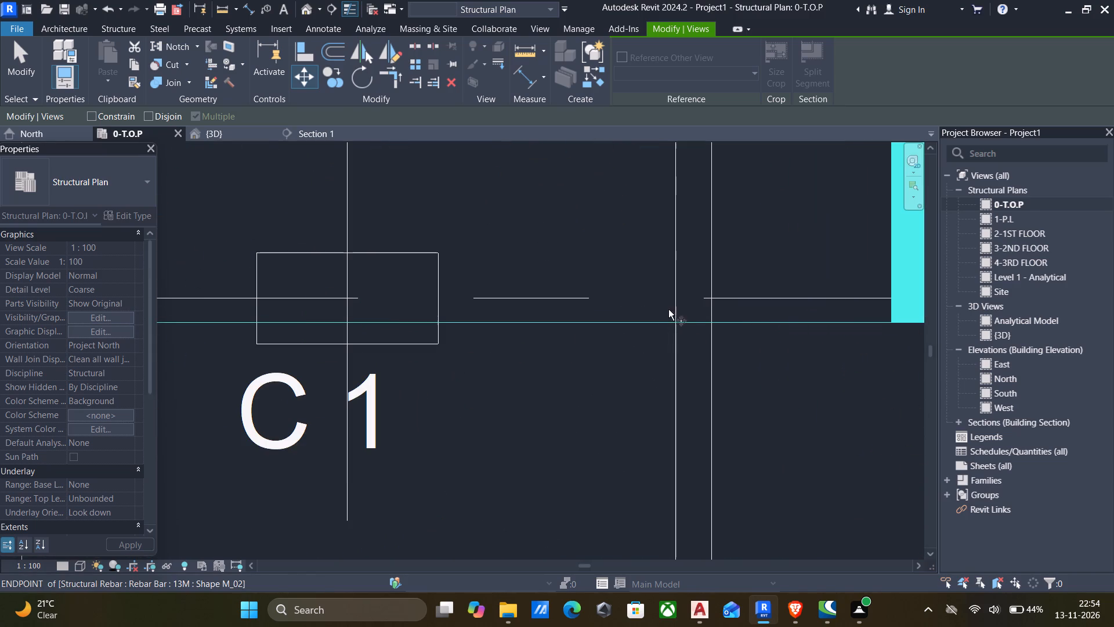
left_click(711, 298)
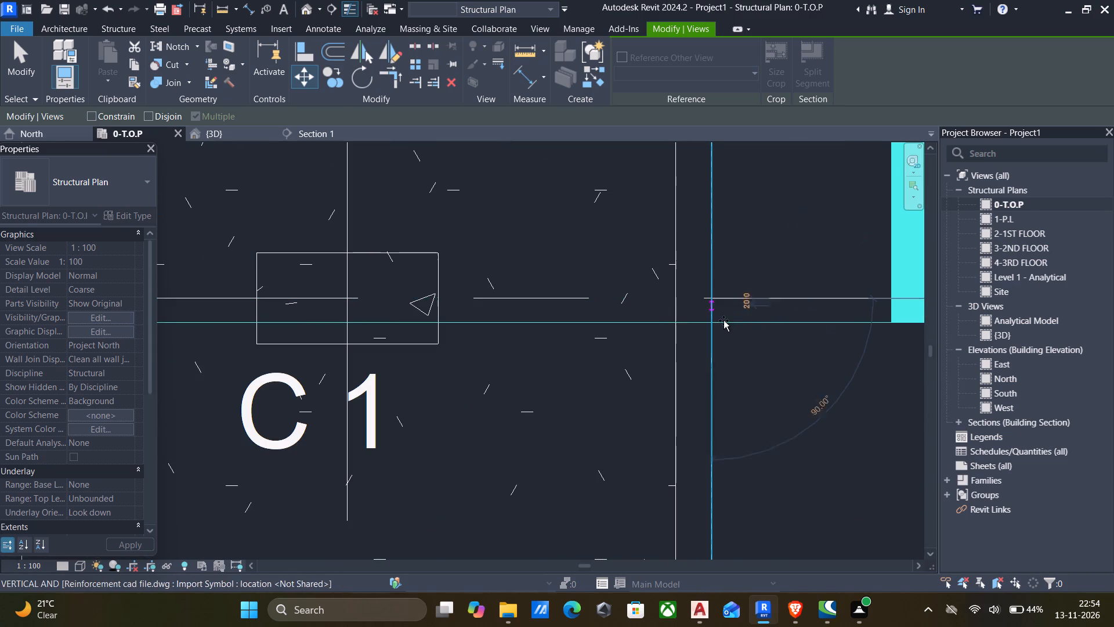
scroll(724, 322, "down", 5)
middle_click_drag(724, 323, 505, 304)
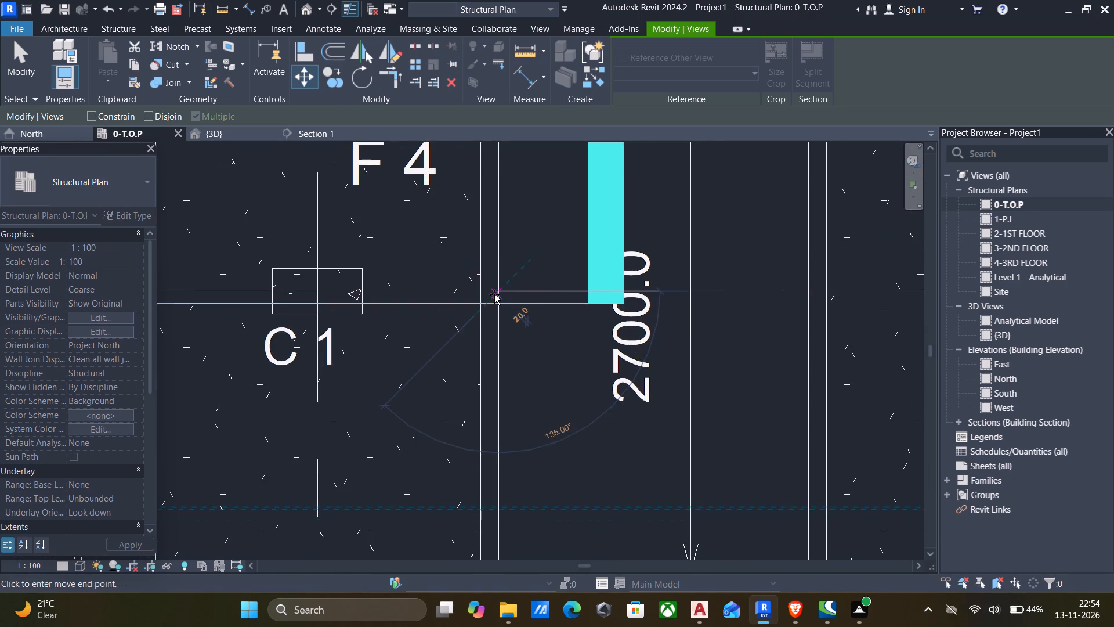
scroll(494, 294, "down", 4)
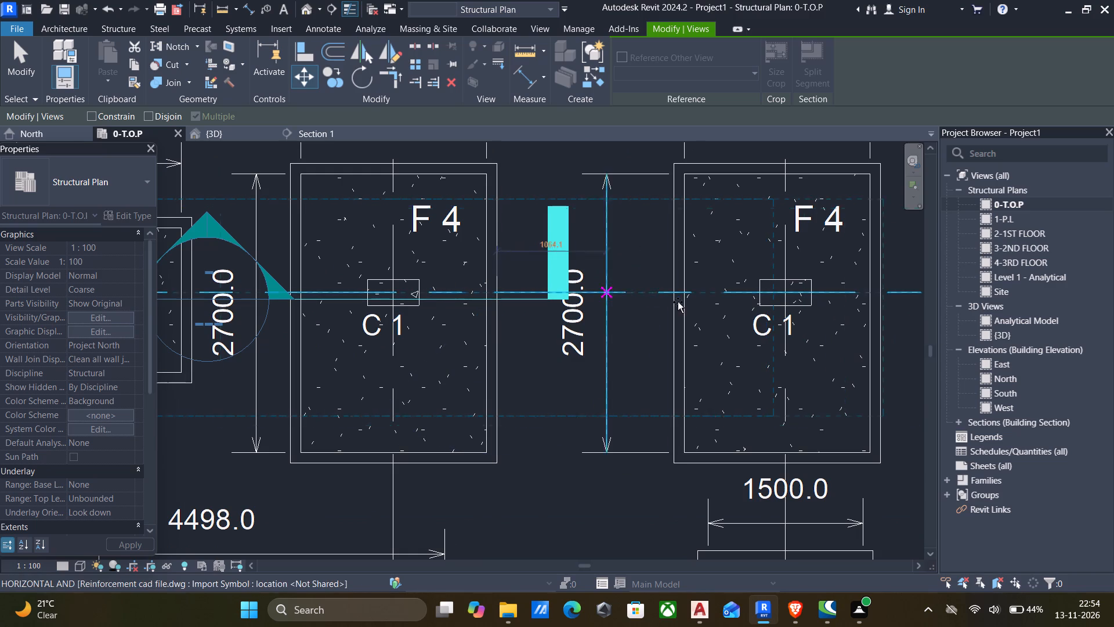
scroll(892, 345, "down", 1)
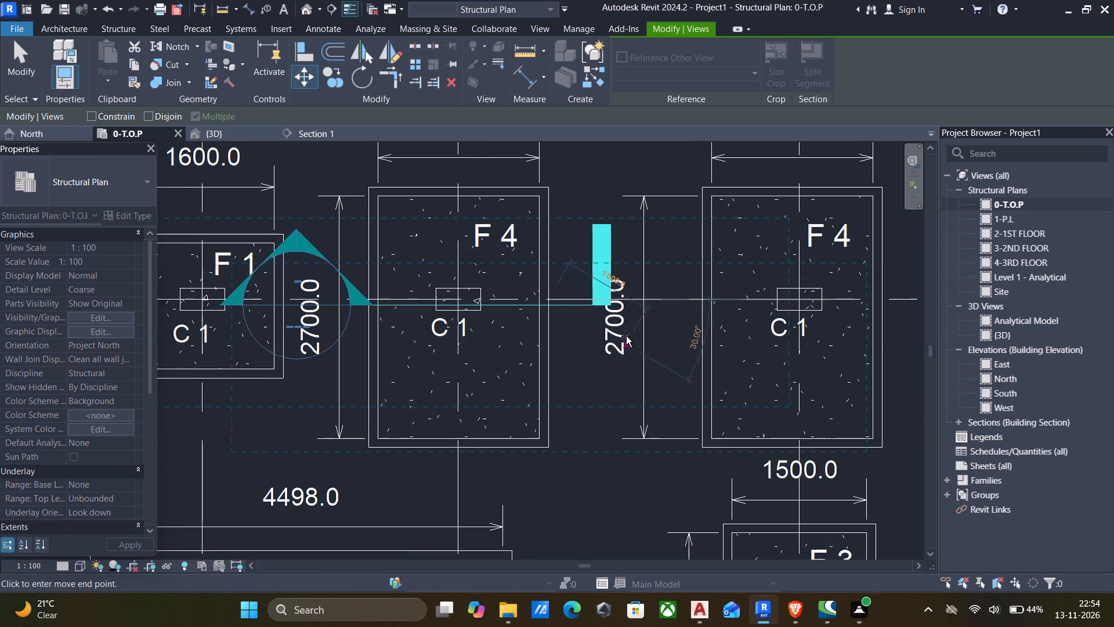
scroll(628, 333, "down", 4)
middle_click_drag(630, 332, 563, 331)
scroll(684, 336, "up", 4)
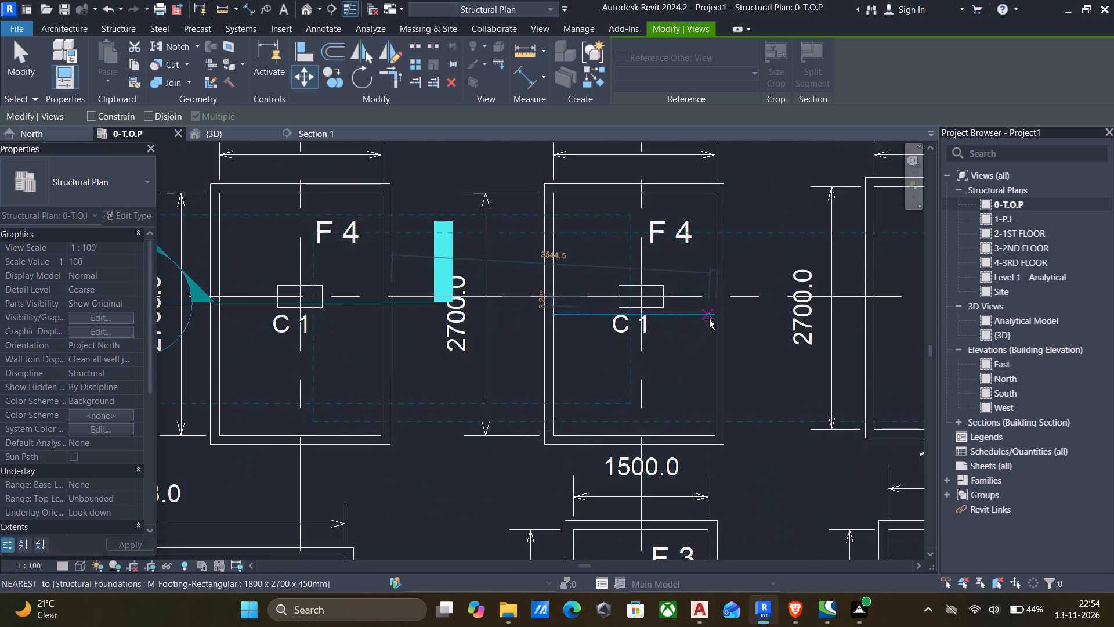
scroll(709, 319, "up", 5)
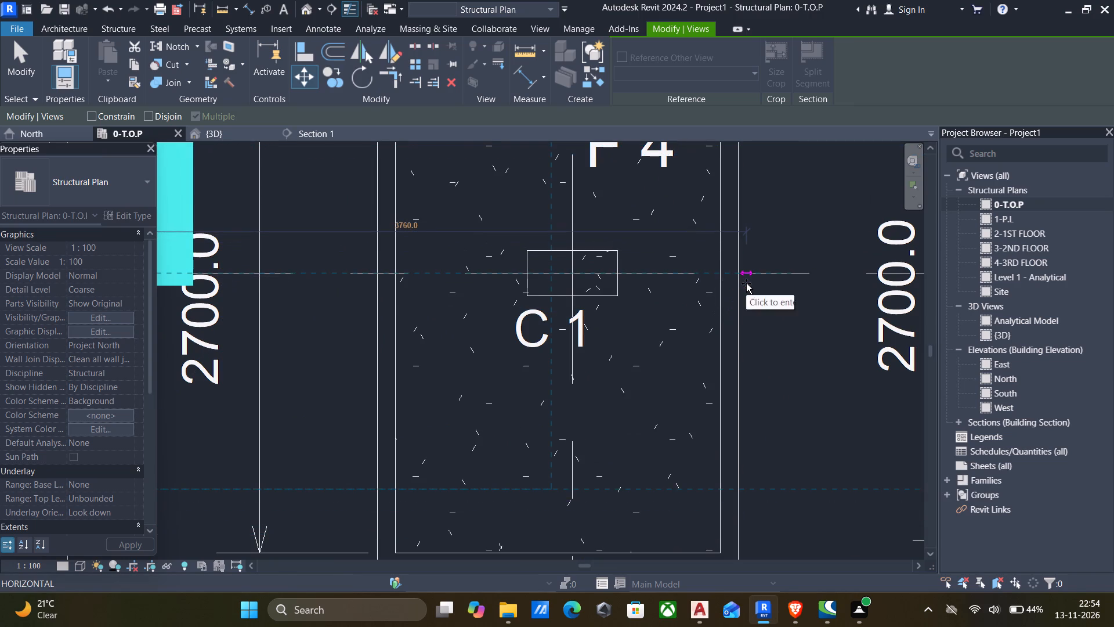
left_click(742, 283)
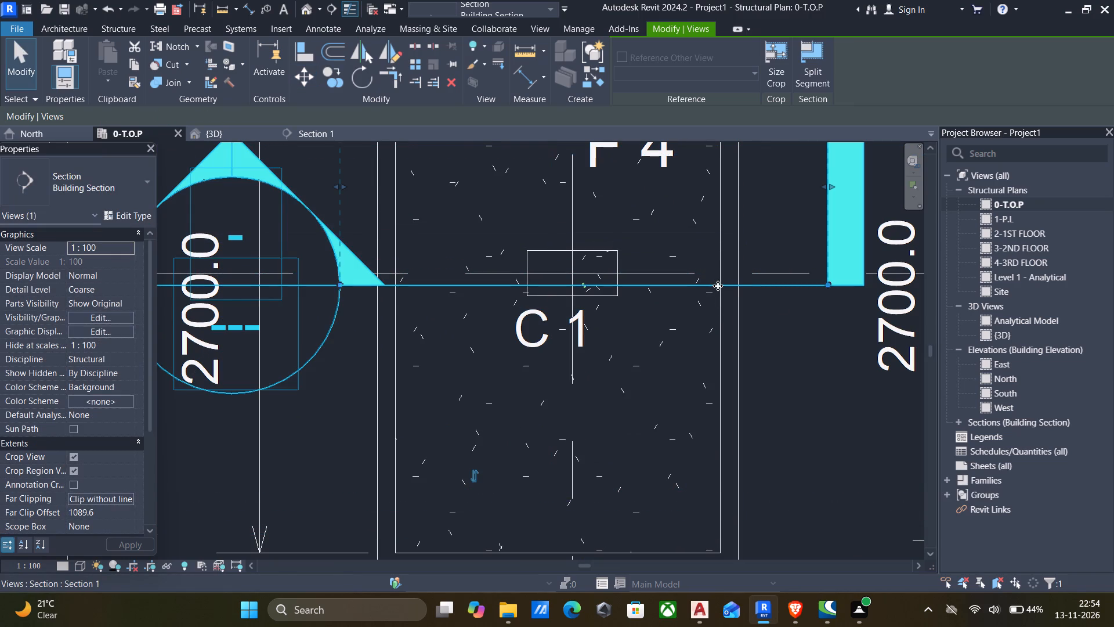
Open Section 1 at its new F 4 location and apply the Footing Cover <50 mm> rebar cover to the footing.
scroll(708, 292, "down", 3)
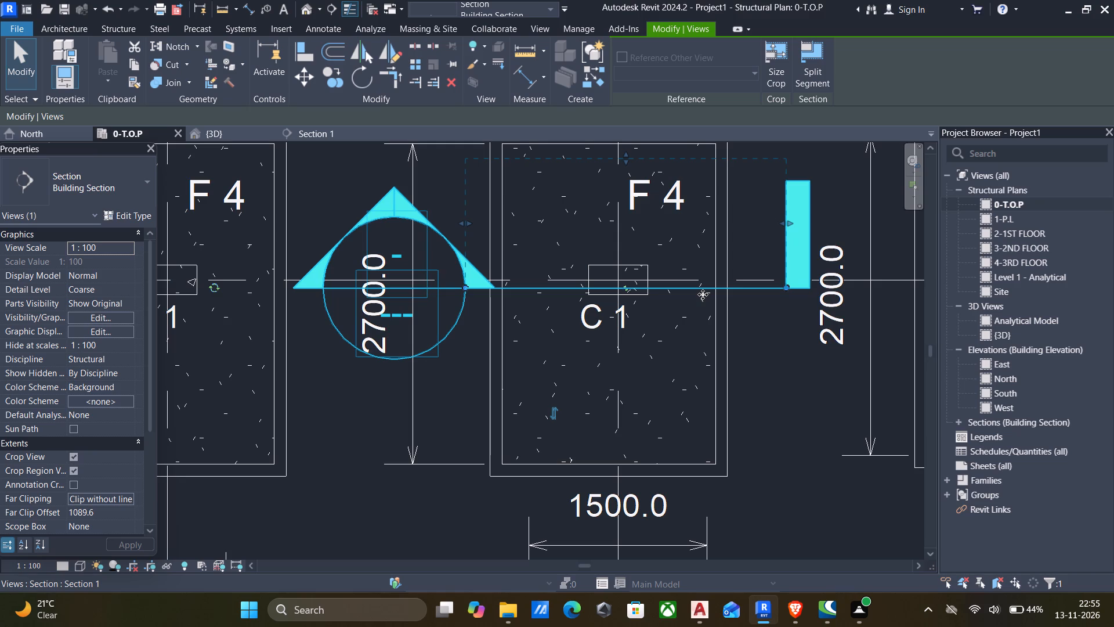
right_click(806, 253)
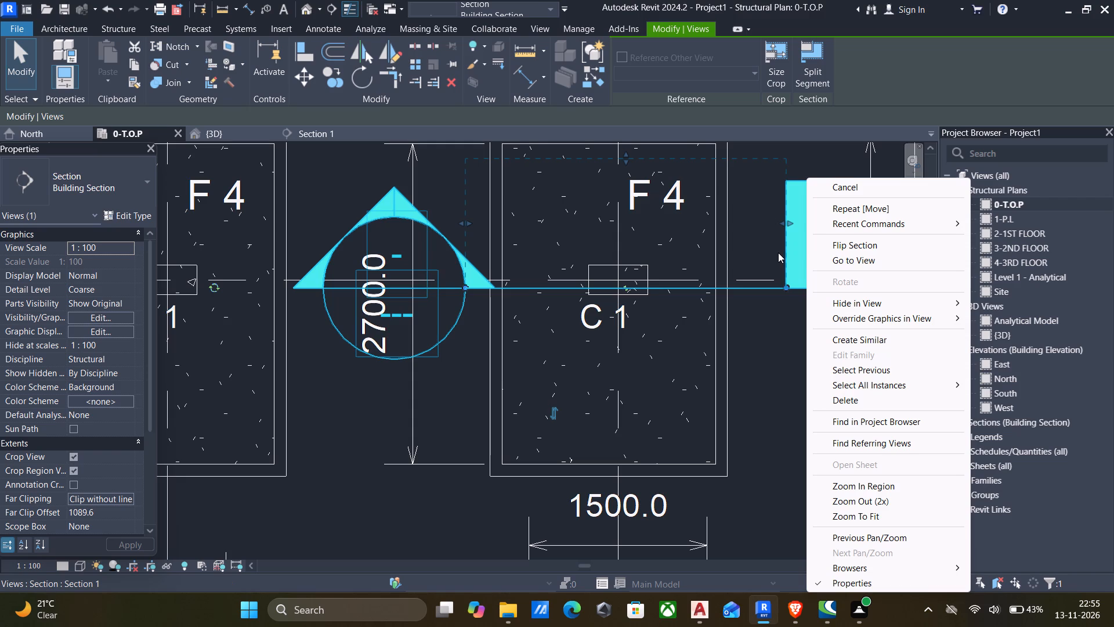
left_click(848, 260)
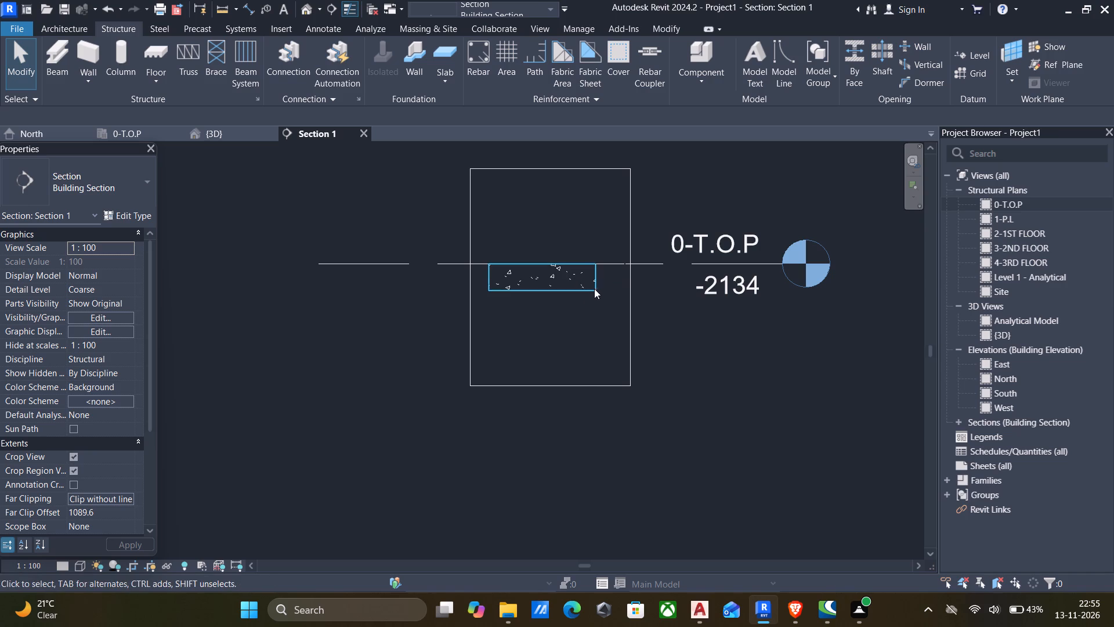
left_click(622, 59)
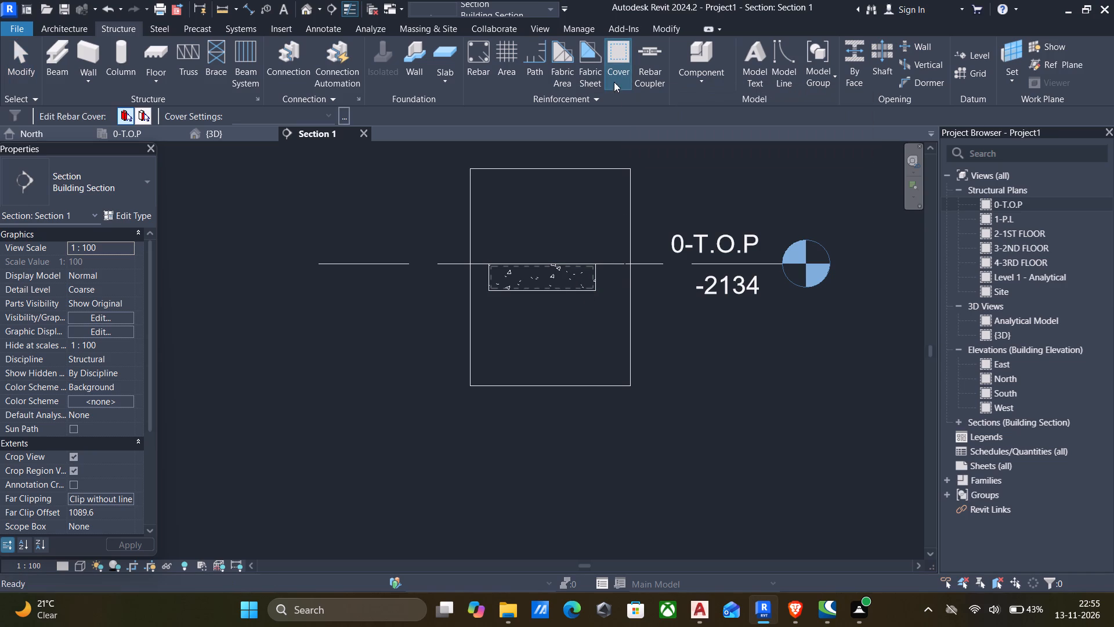
left_click(549, 294)
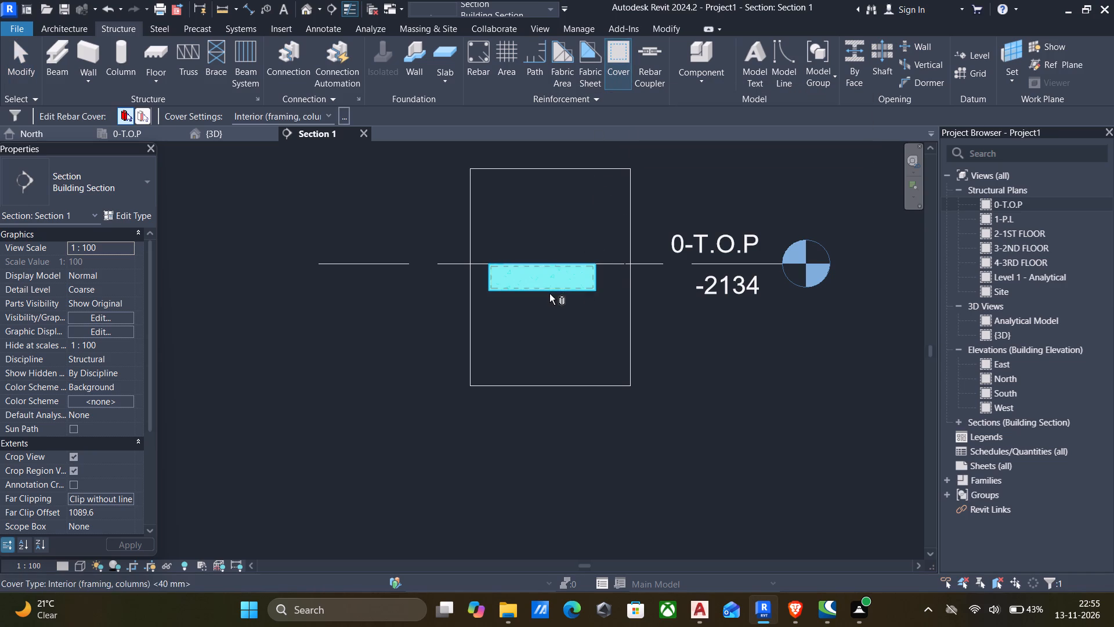
left_click(328, 121)
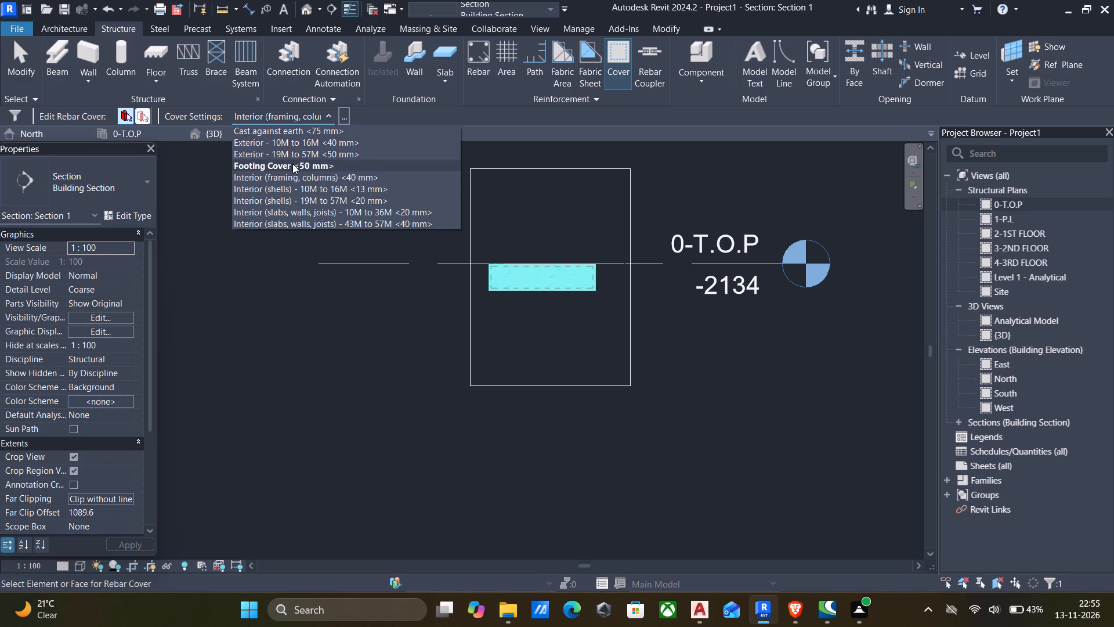
left_click(292, 164)
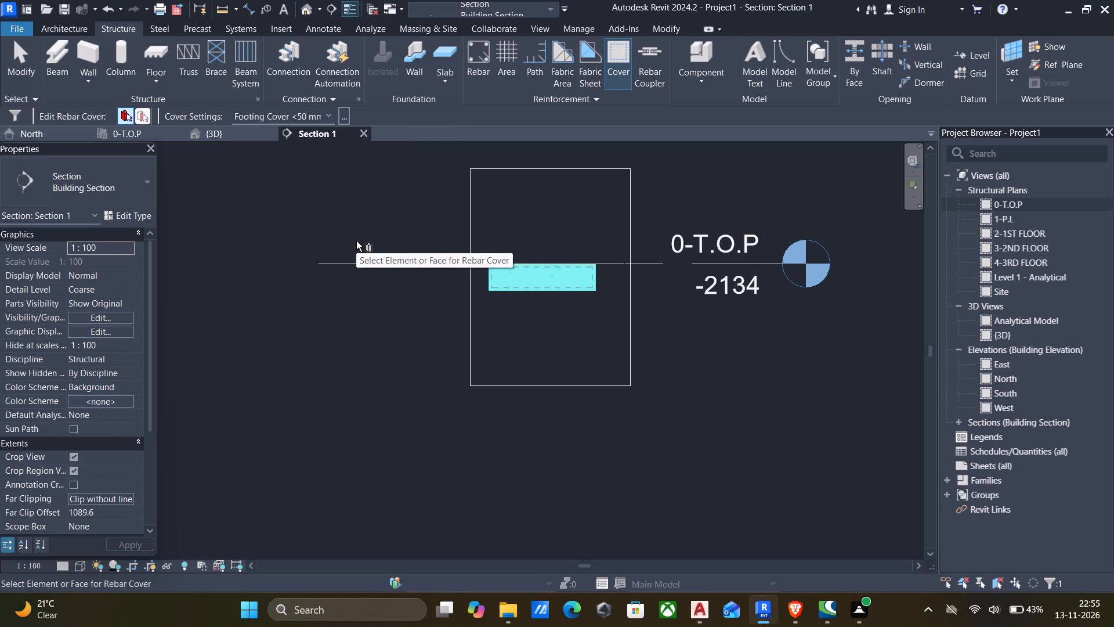
Place a single 13M bar of shape M_02 along the footing's bottom cover, oriented Parallel to Work Plane.
left_click(484, 62)
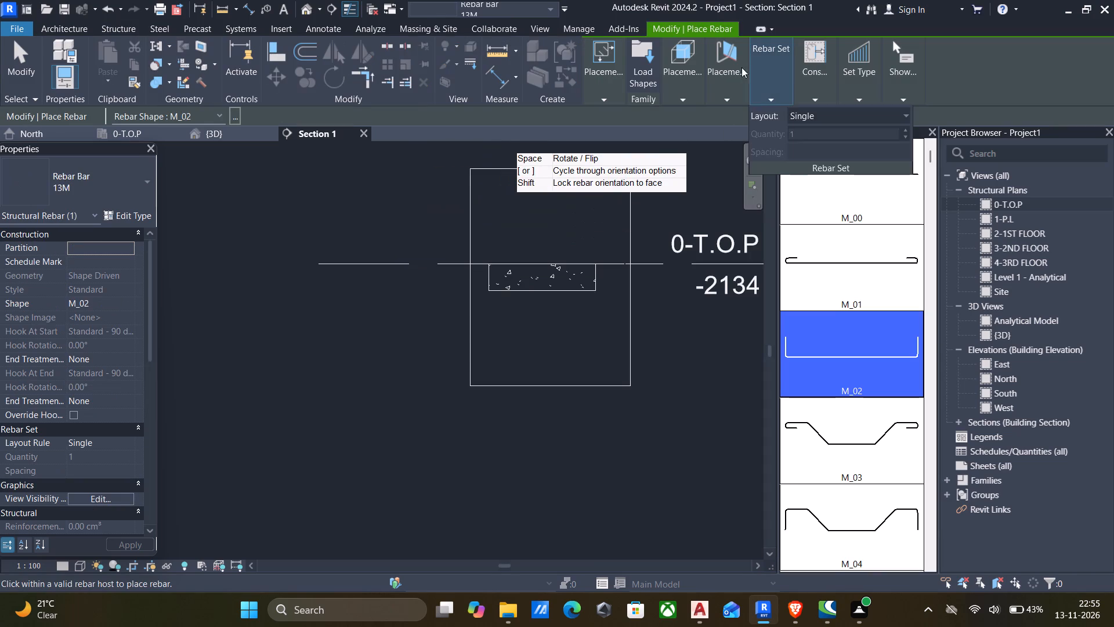
left_click(720, 78)
left_click(718, 151)
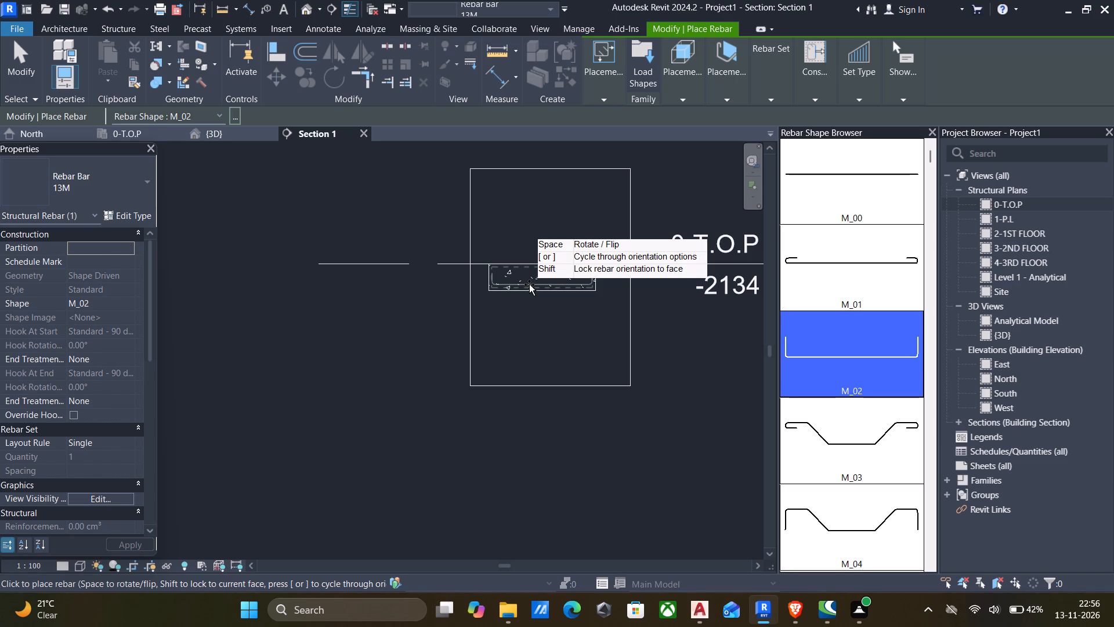
scroll(514, 287, "up", 4)
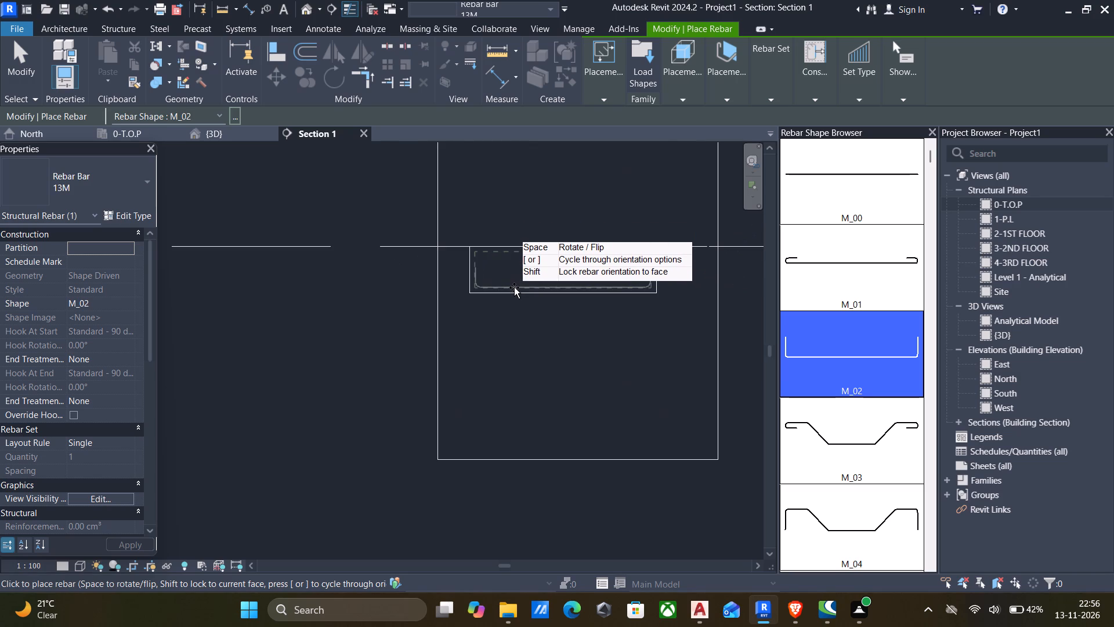
left_click(514, 287)
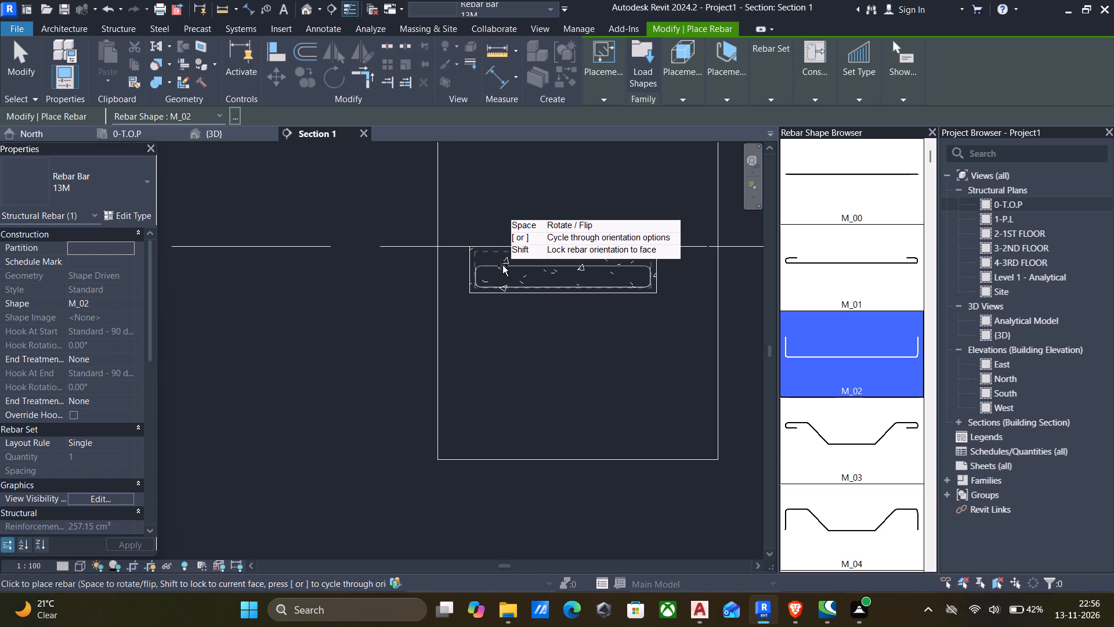
Place a 13M bar of shape M_02 oriented Perpendicular to Cover, about 63 mm above the footing's underside, inside the first bar's bent corner.
left_click(117, 28)
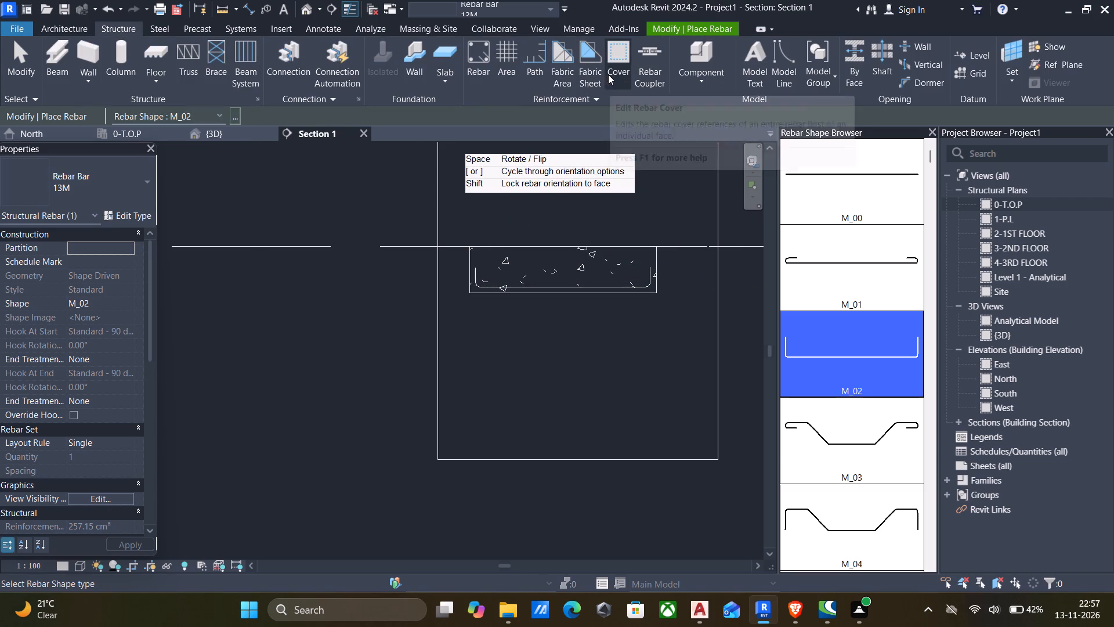
left_click(473, 58)
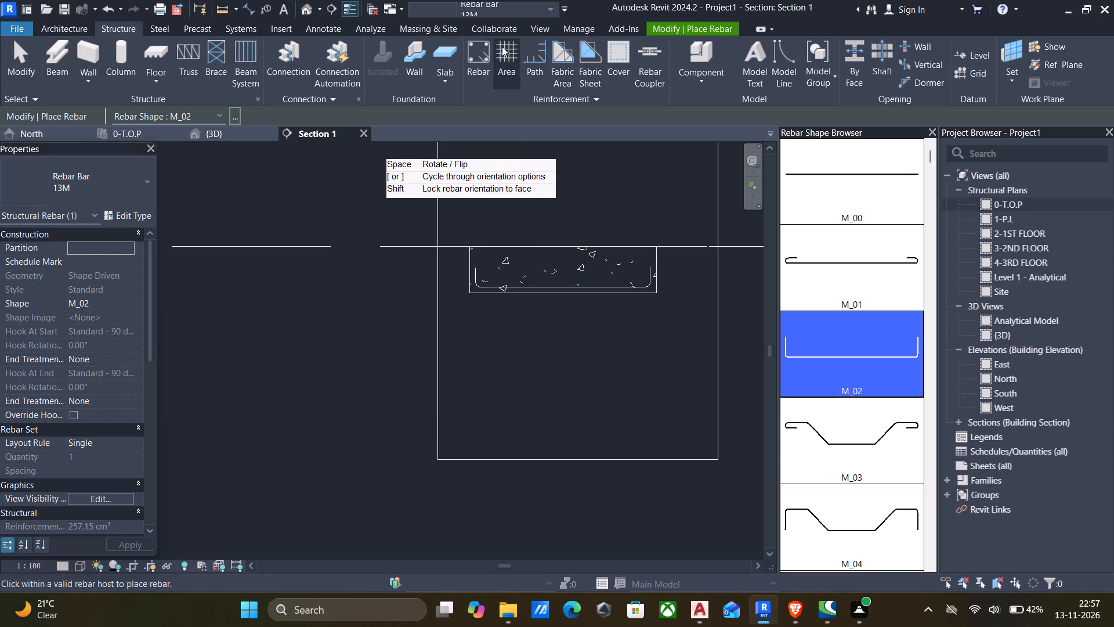
left_click(482, 54)
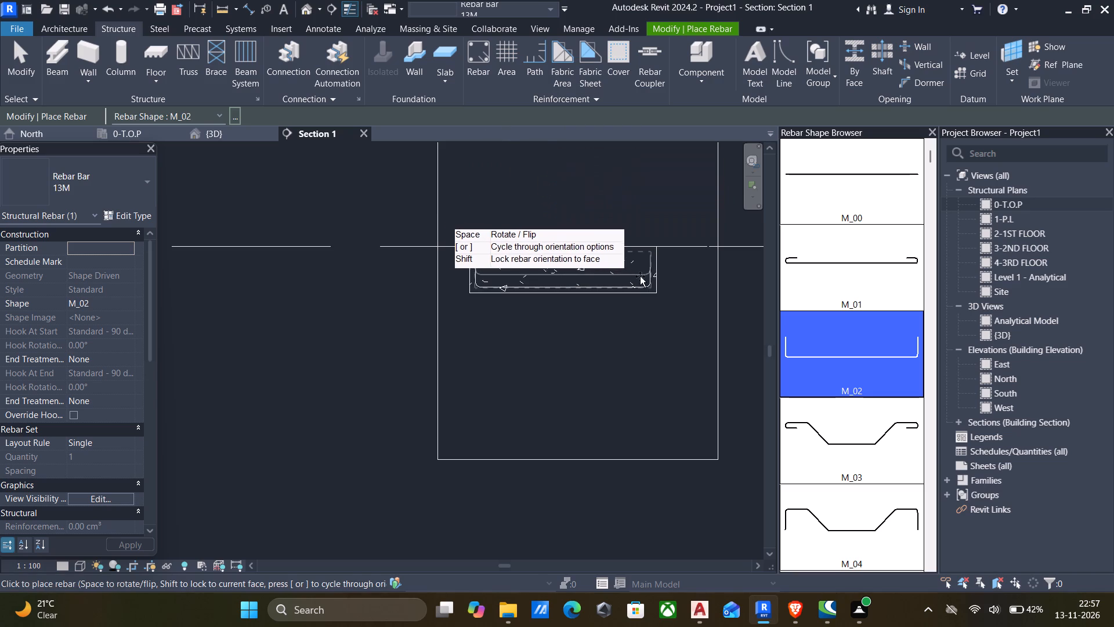
scroll(653, 277, "up", 3)
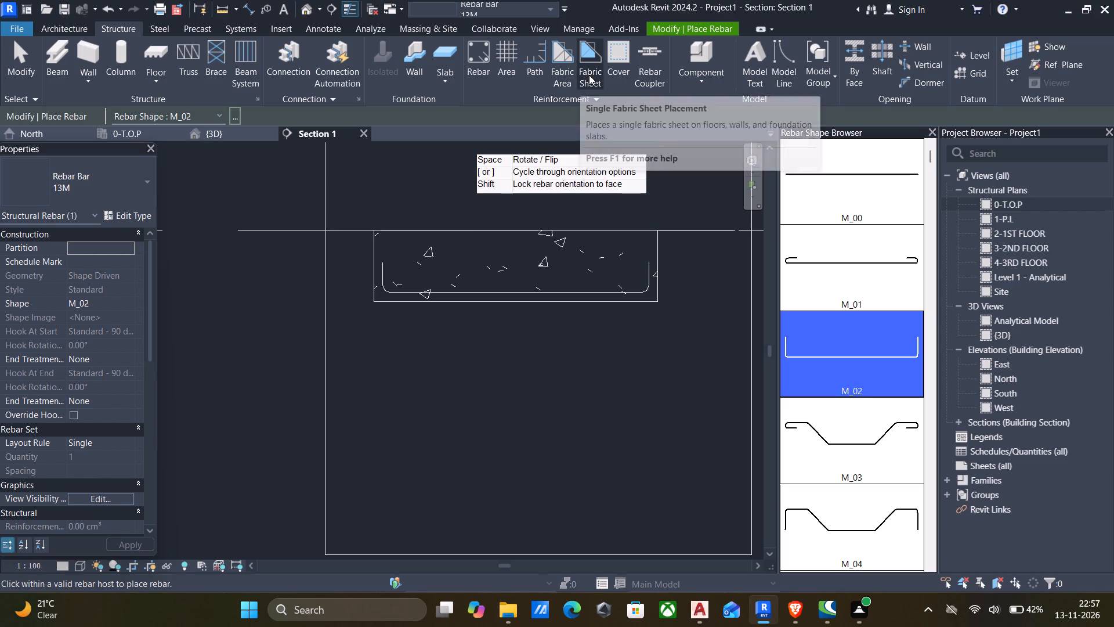
left_click(484, 62)
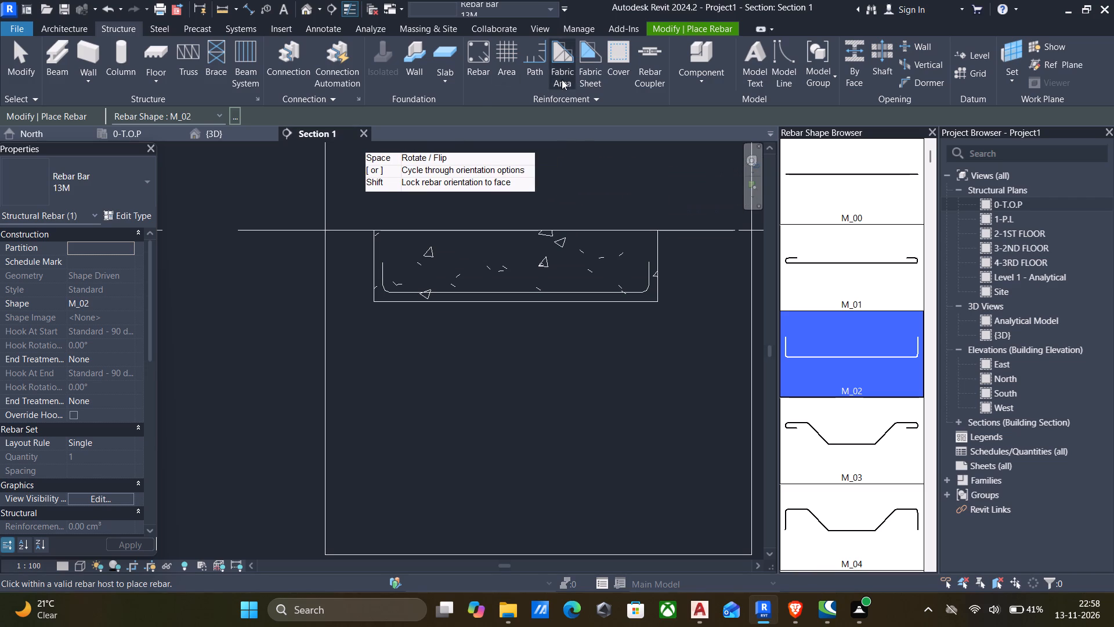
left_click(695, 33)
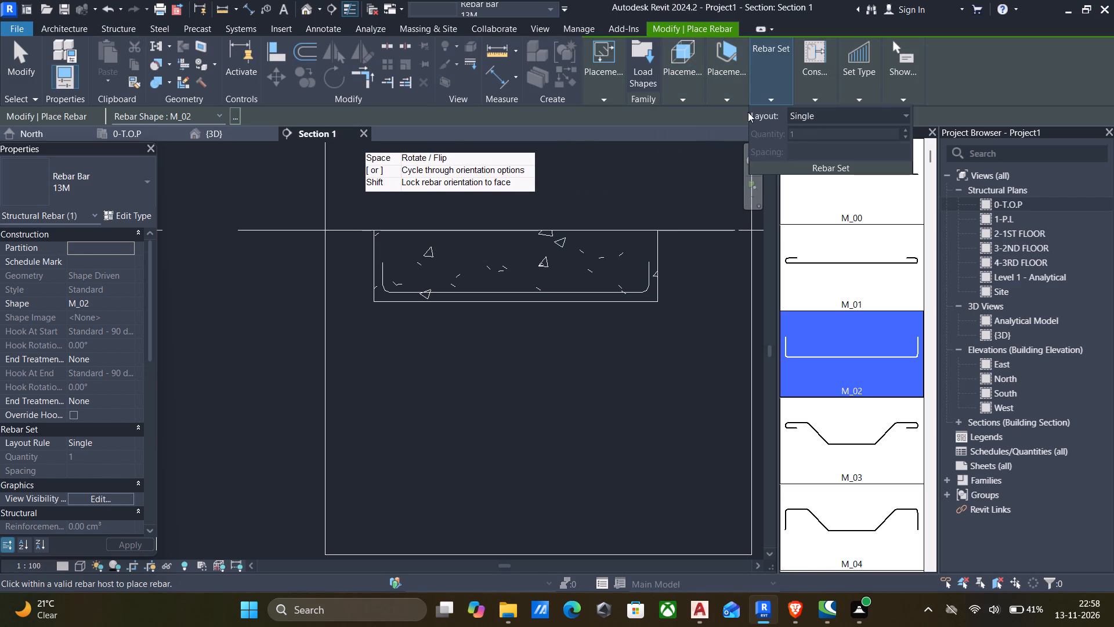
left_click(728, 74)
left_click(821, 134)
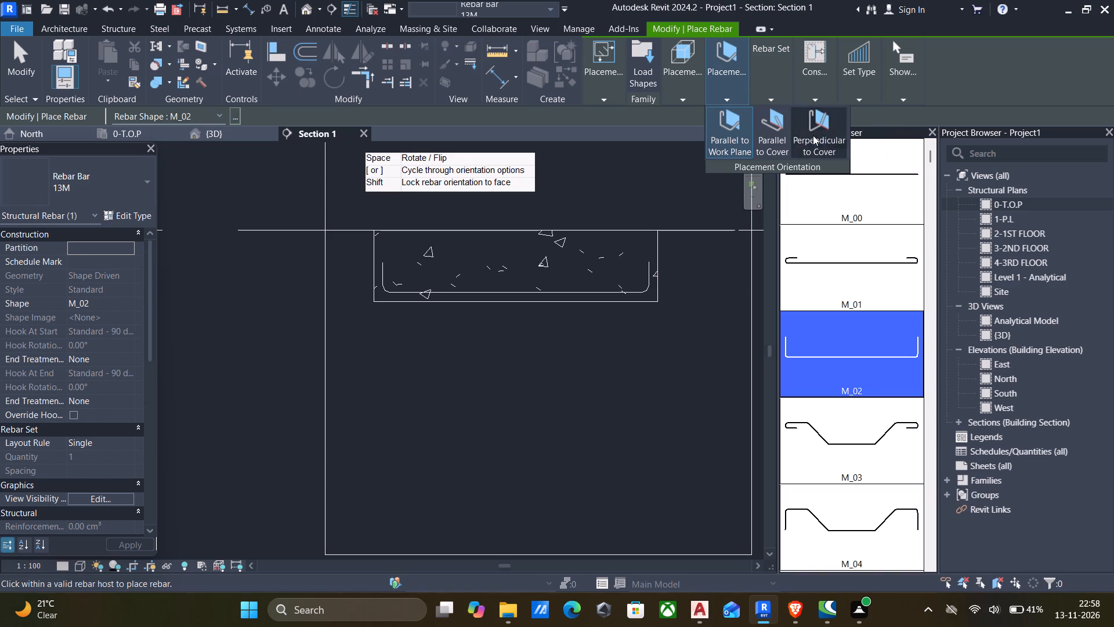
scroll(646, 290, "up", 3)
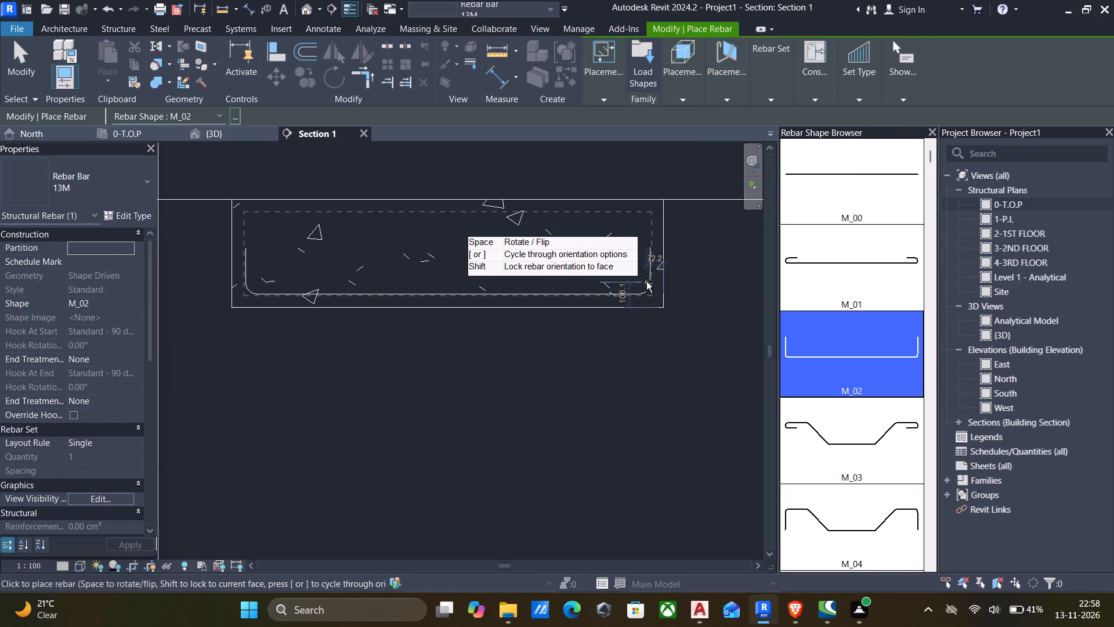
scroll(621, 294, "up", 3)
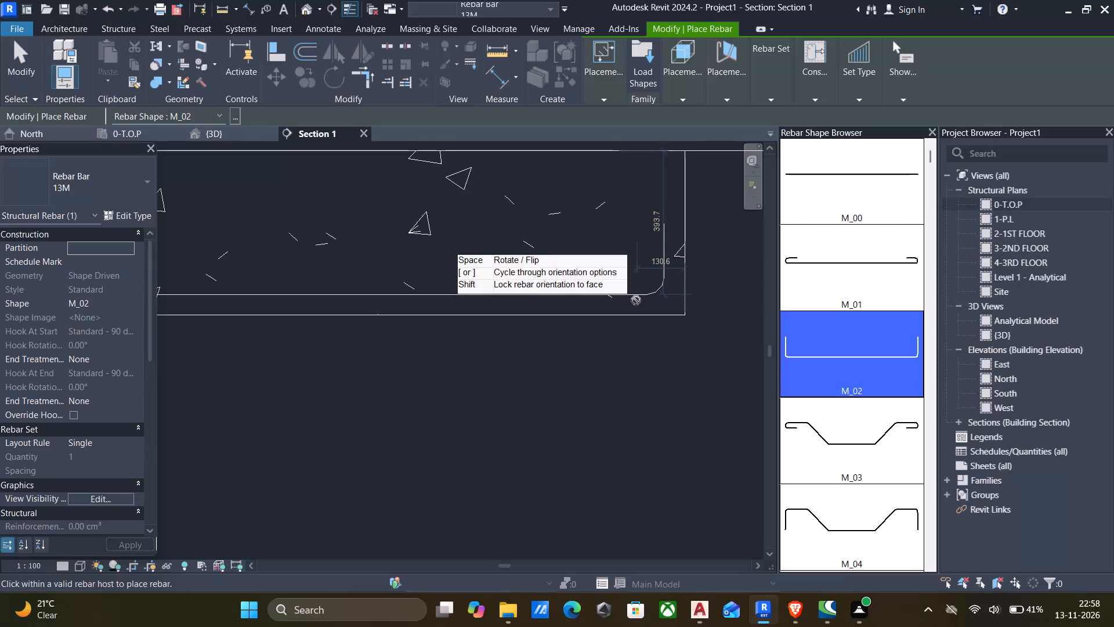
scroll(635, 303, "up", 4)
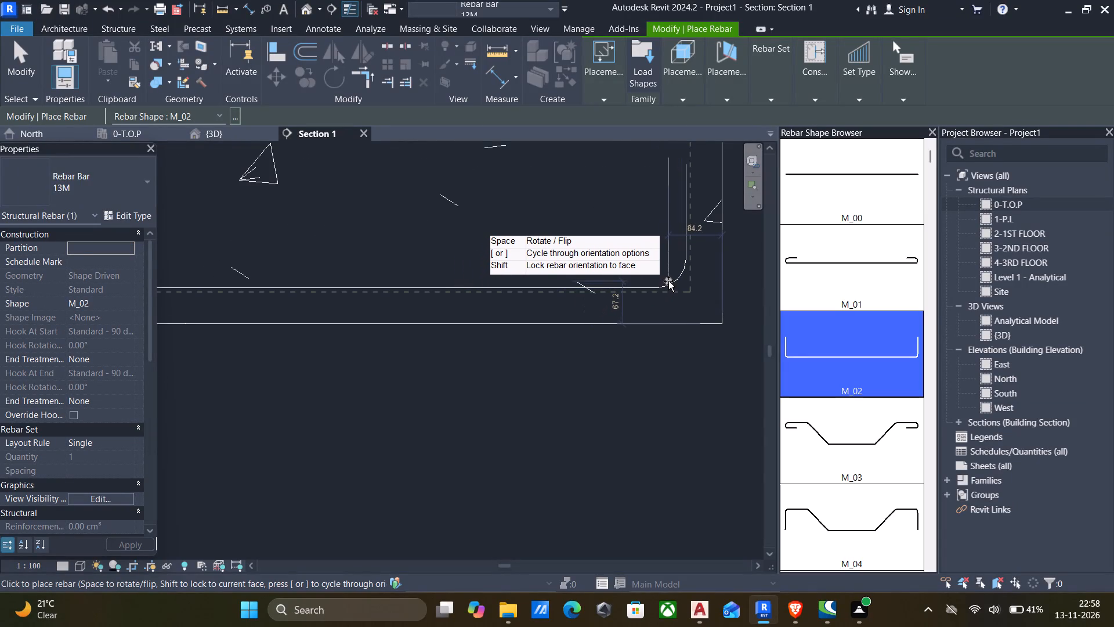
scroll(649, 289, "up", 4)
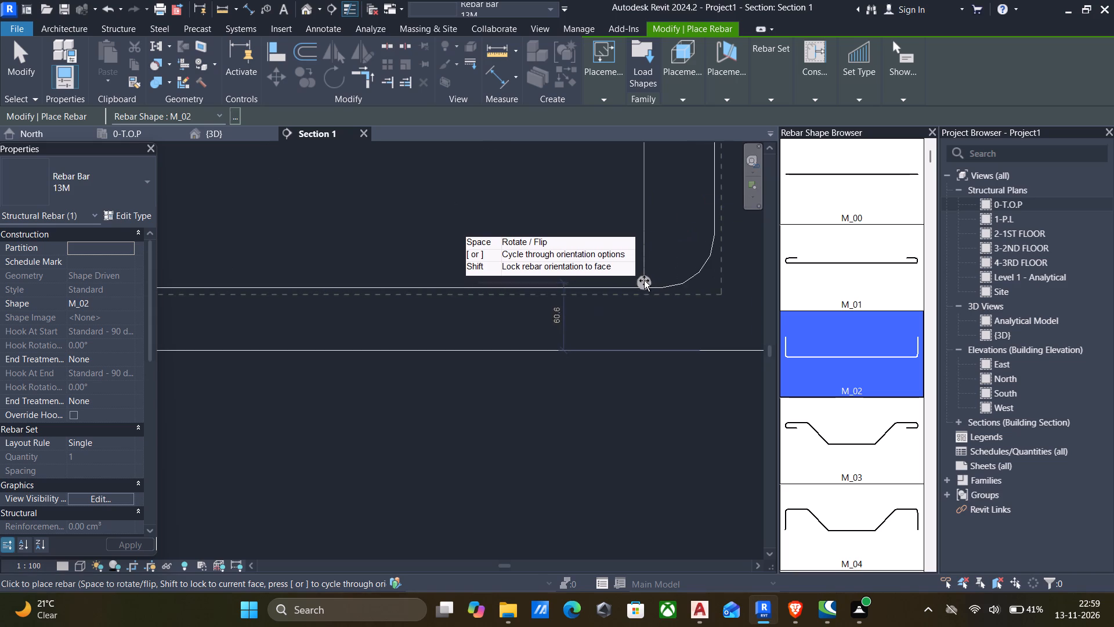
left_click(639, 280)
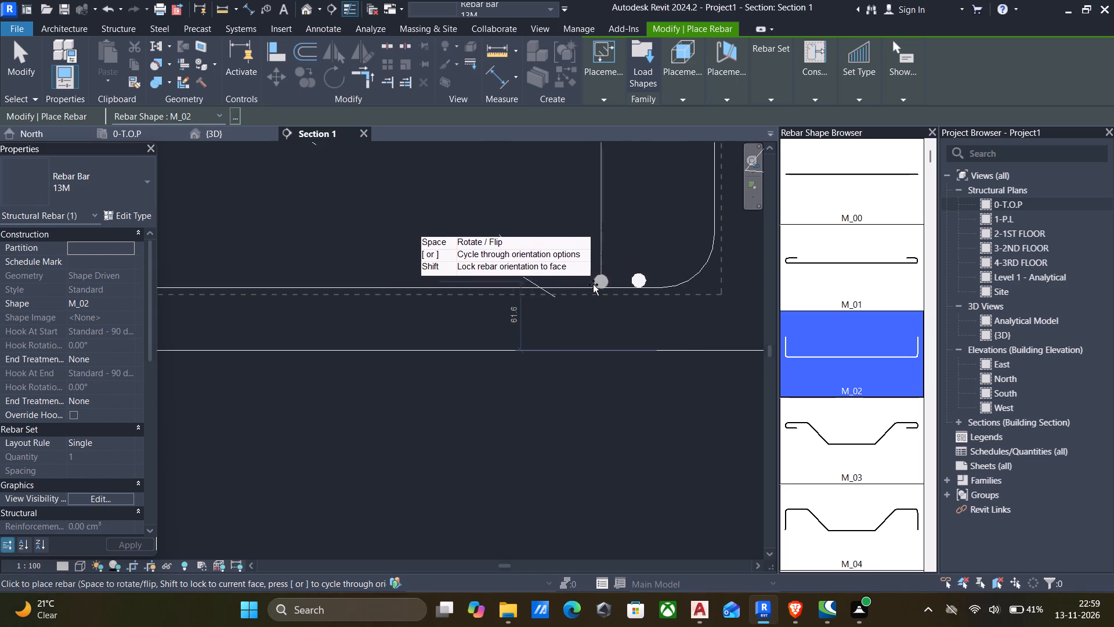
key("Escape")
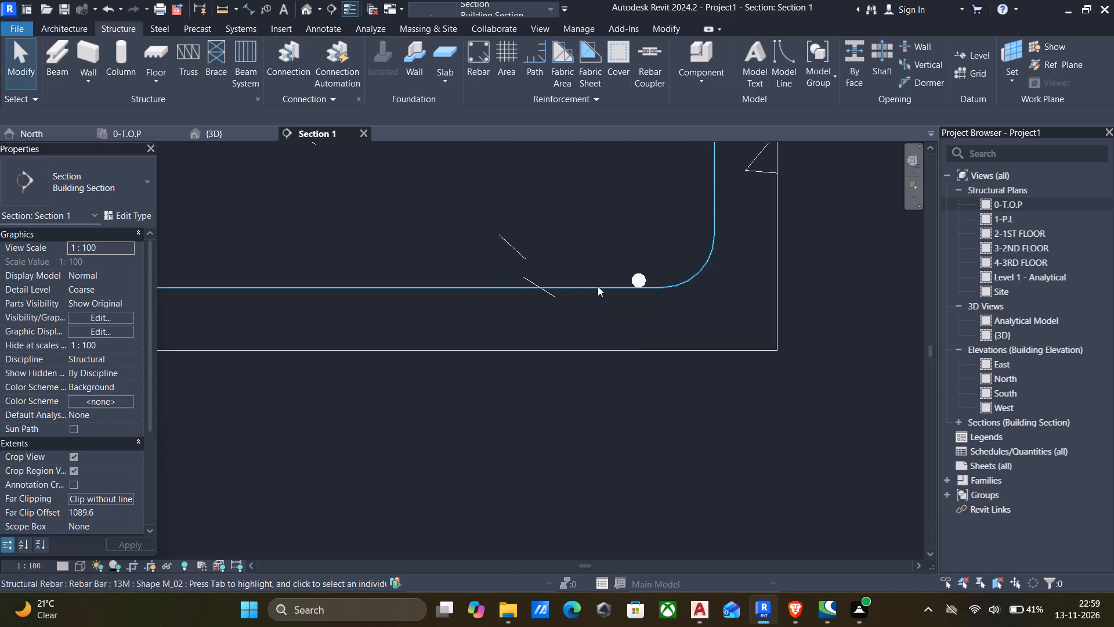
Set the perpendicular bar's layout to Maximum Spacing at 150 mm so it fills the footing's bottom.
scroll(631, 279, "up", 8)
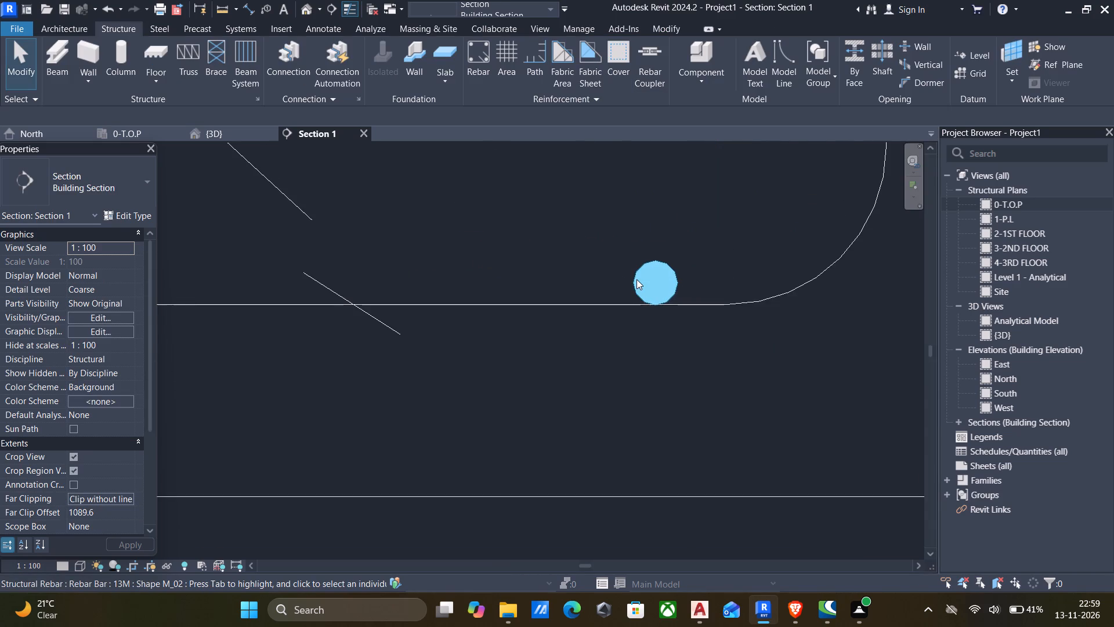
left_click(636, 279)
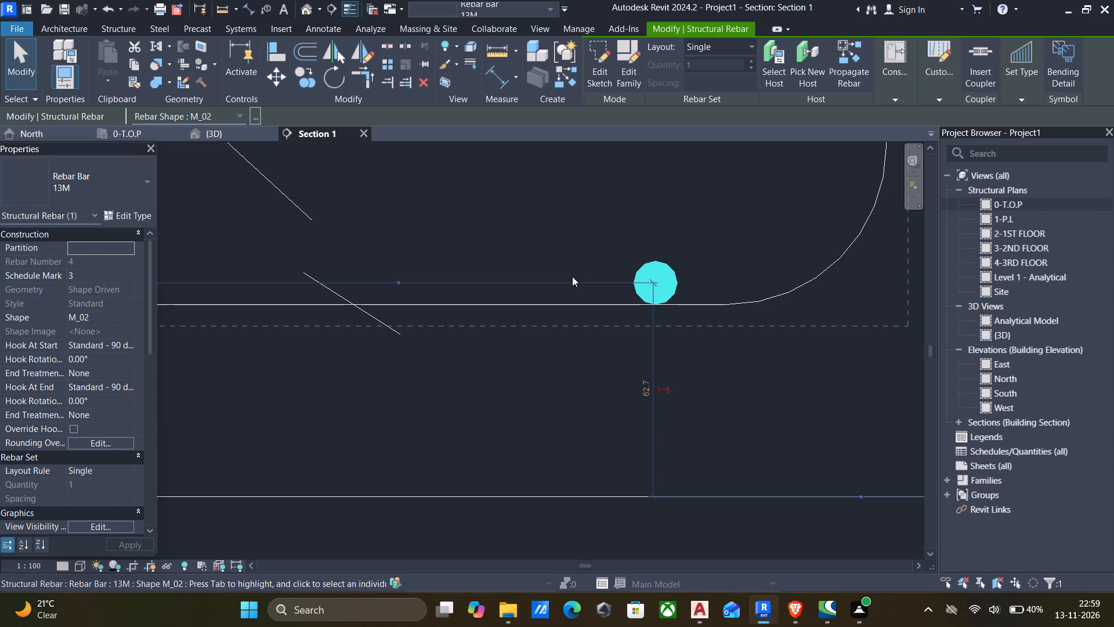
scroll(572, 266, "down", 14)
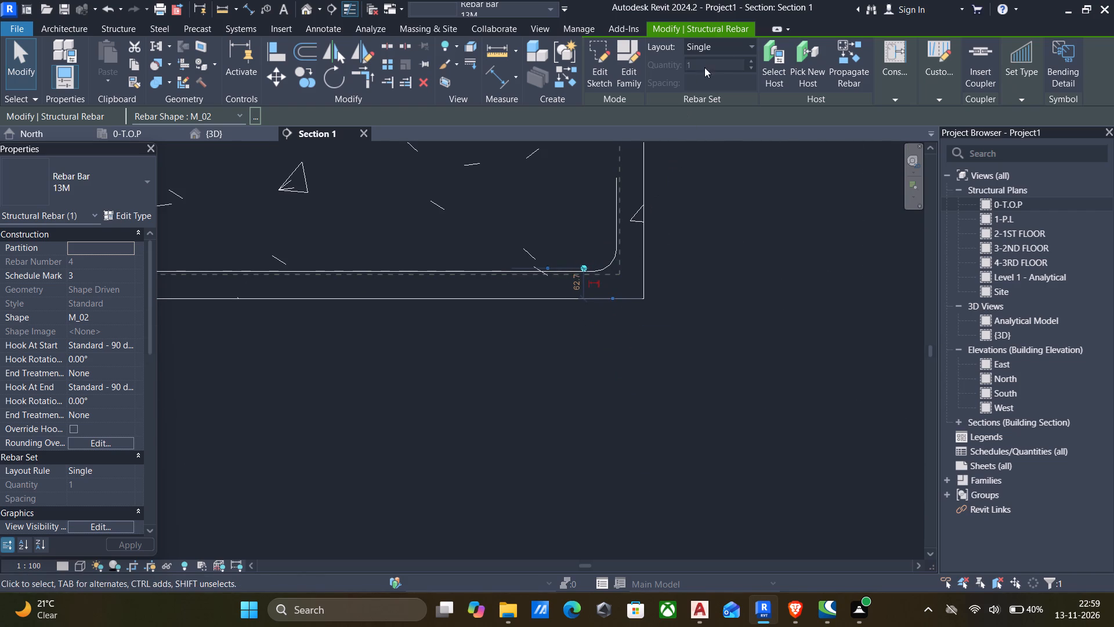
left_click(725, 48)
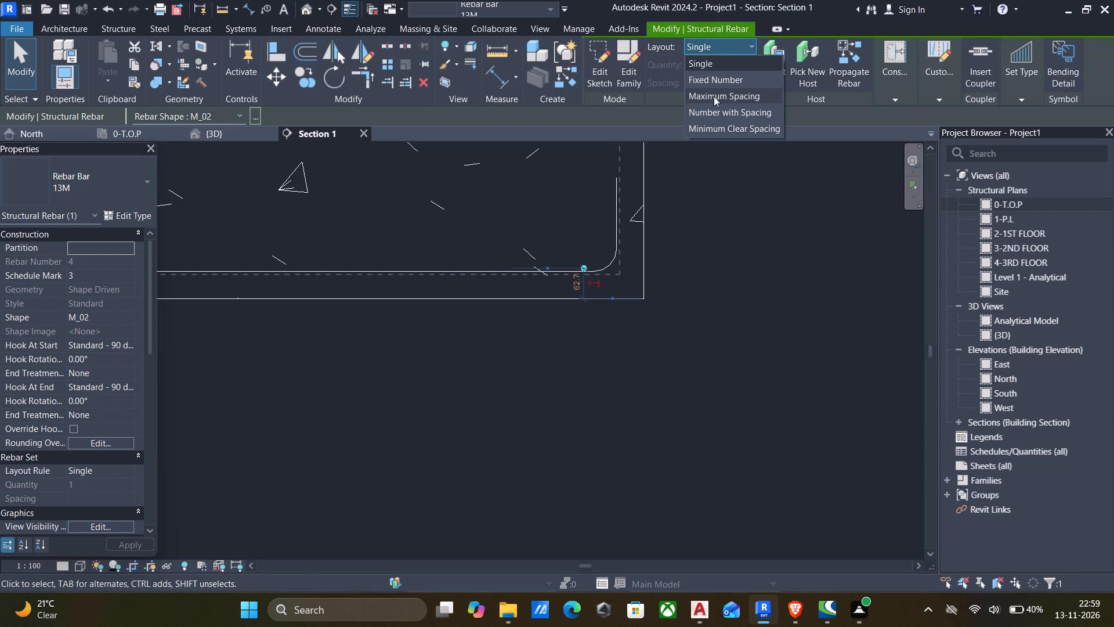
left_click(714, 97)
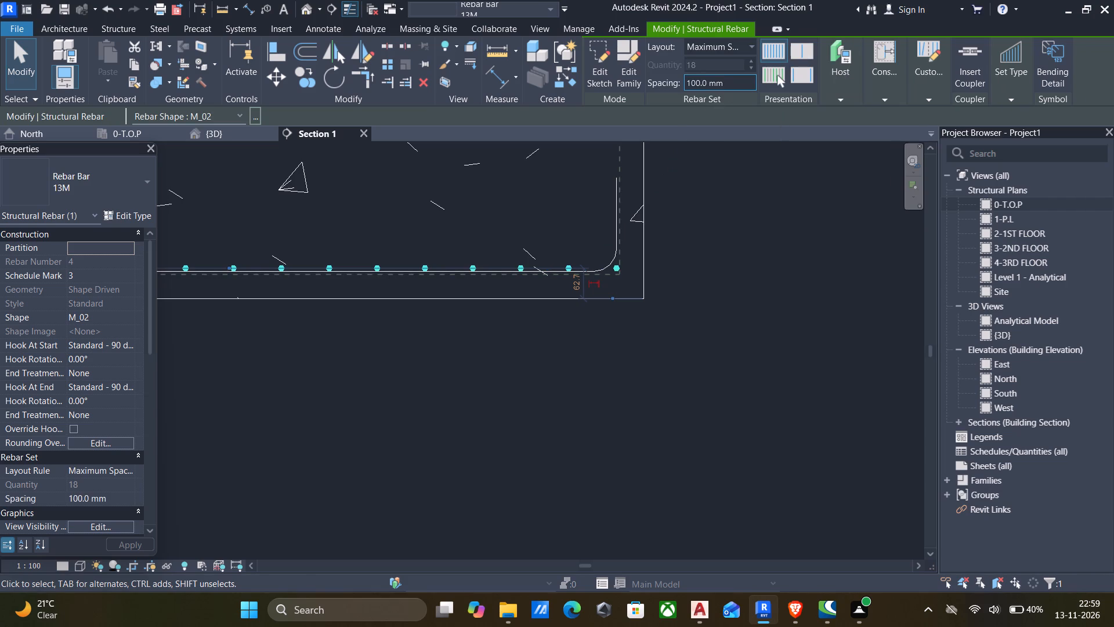
left_click(731, 83)
type("150")
left_click(736, 194)
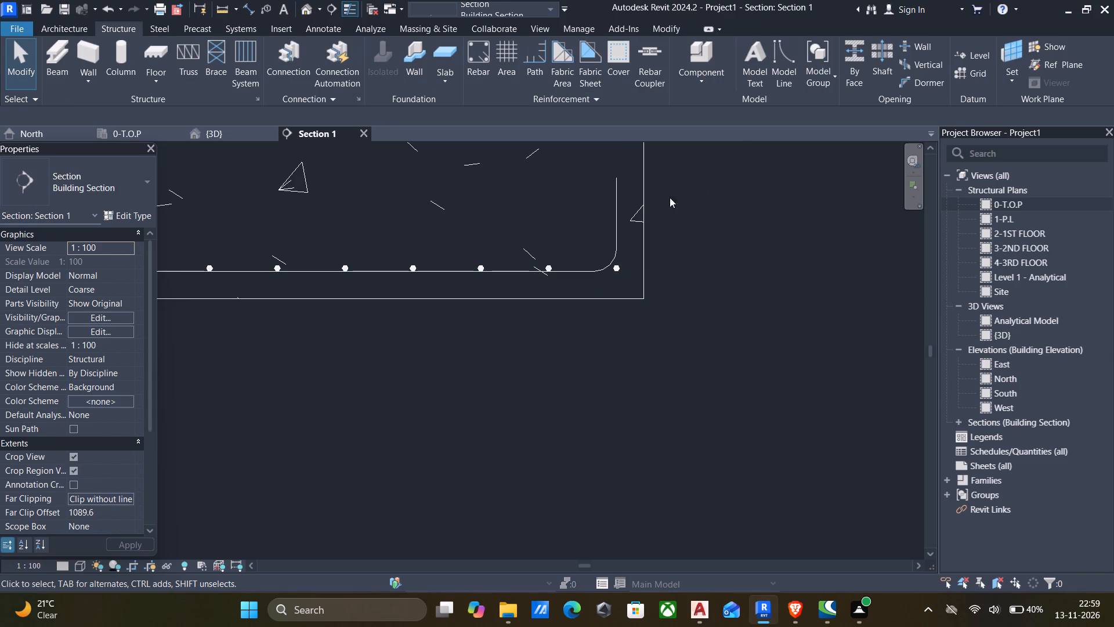
Pull the end bar of the 150 mm set inward to where the first bar's corner bend meets its straight bottom run.
scroll(605, 267, "up", 4)
left_click(634, 264)
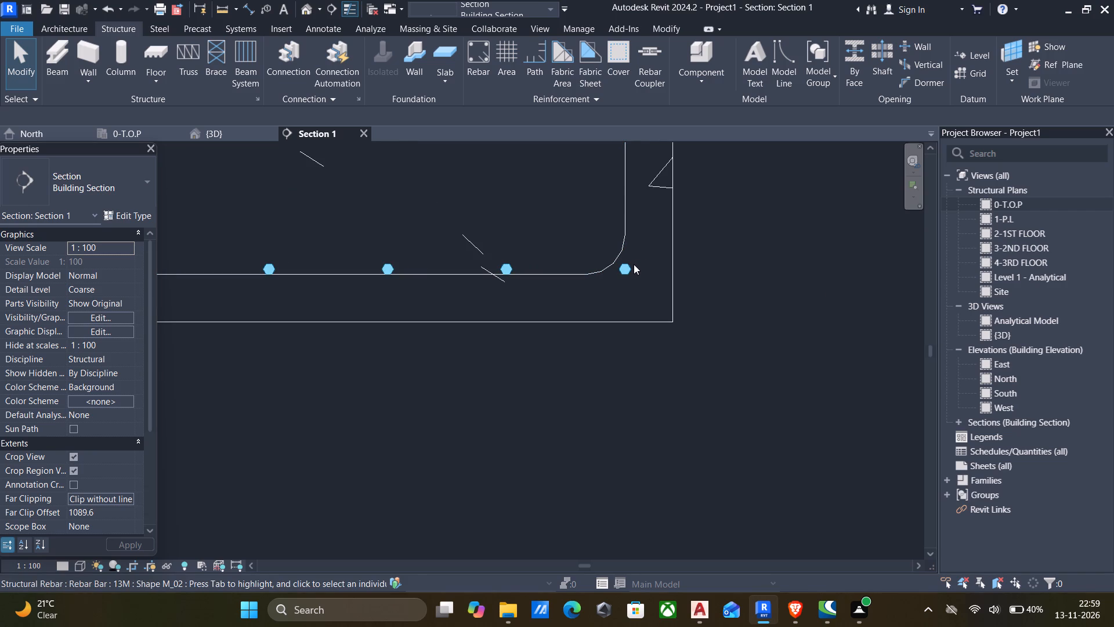
scroll(635, 260, "up", 7)
scroll(624, 256, "down", 3)
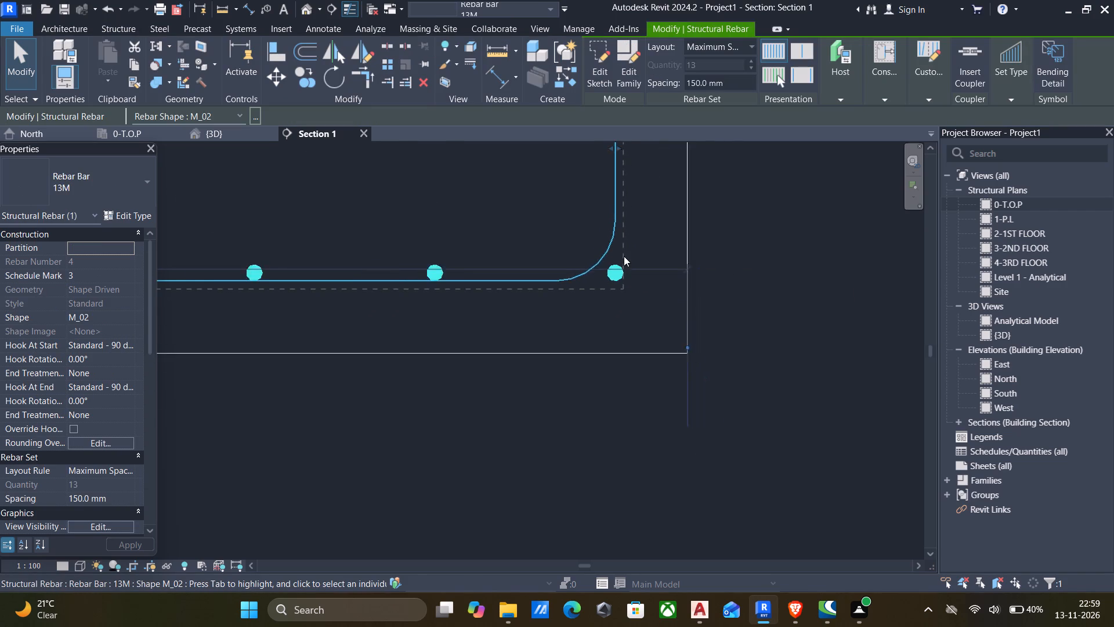
scroll(624, 256, "down", 2)
middle_click_drag(645, 163, 642, 258)
scroll(648, 179, "down", 1)
scroll(641, 258, "up", 3)
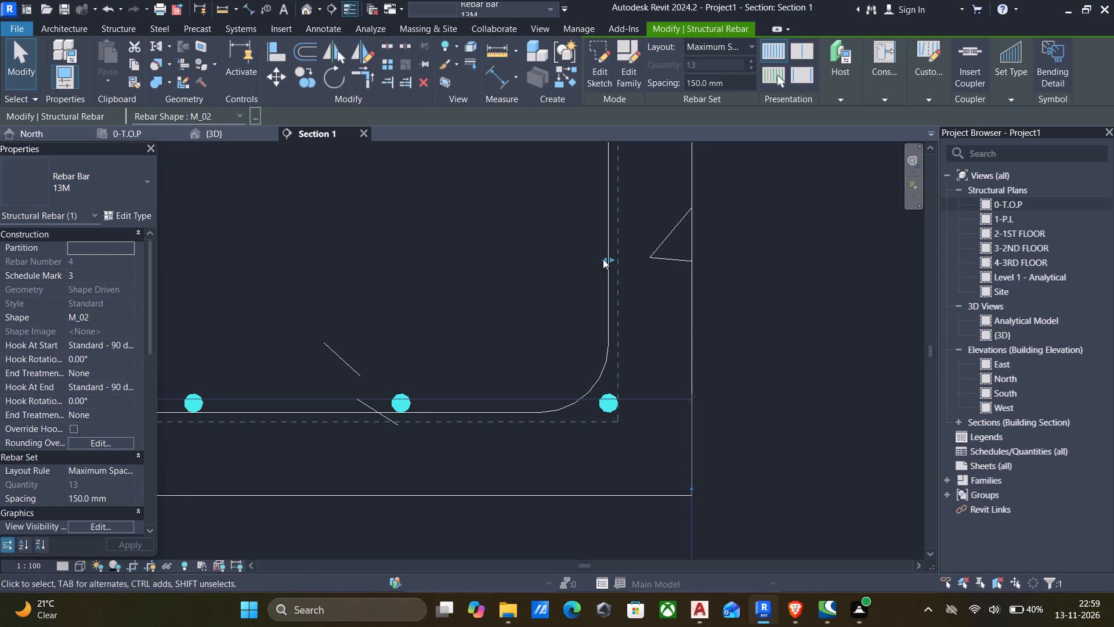
left_click_drag(603, 259, 538, 257)
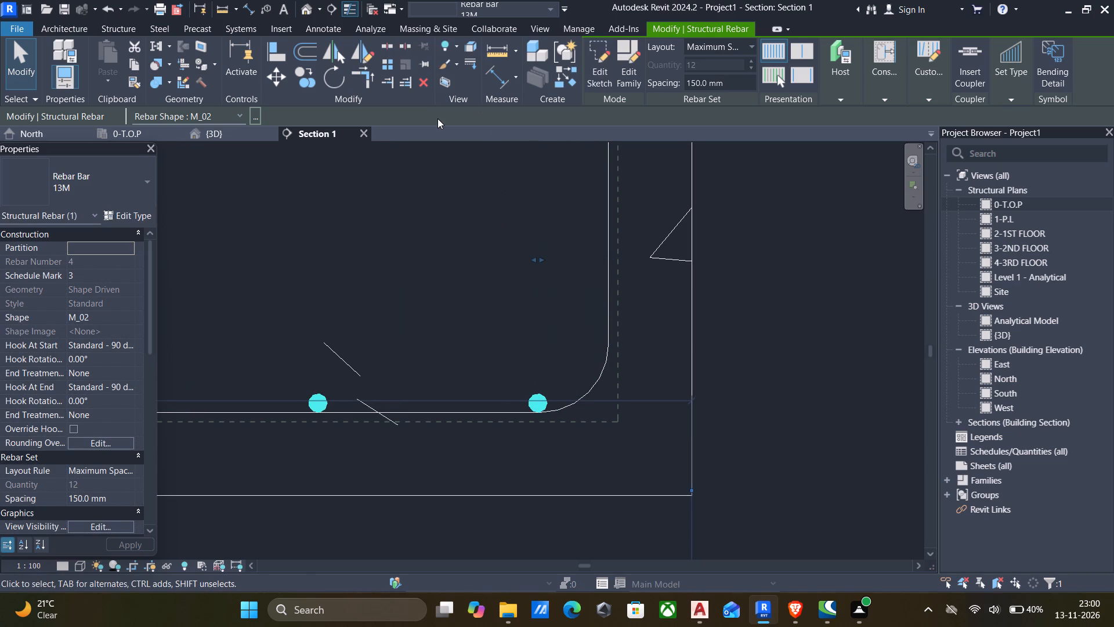
Add an aligned dimension between the first bar's vertical leg and the adjacent side face of the footing.
left_click(250, 9)
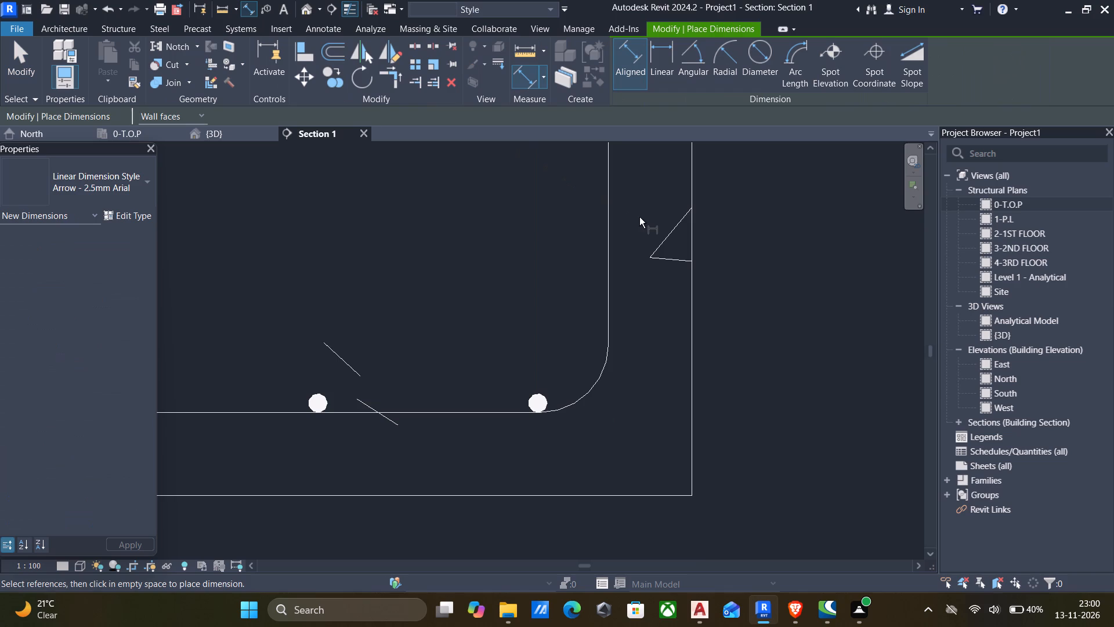
left_click(611, 226)
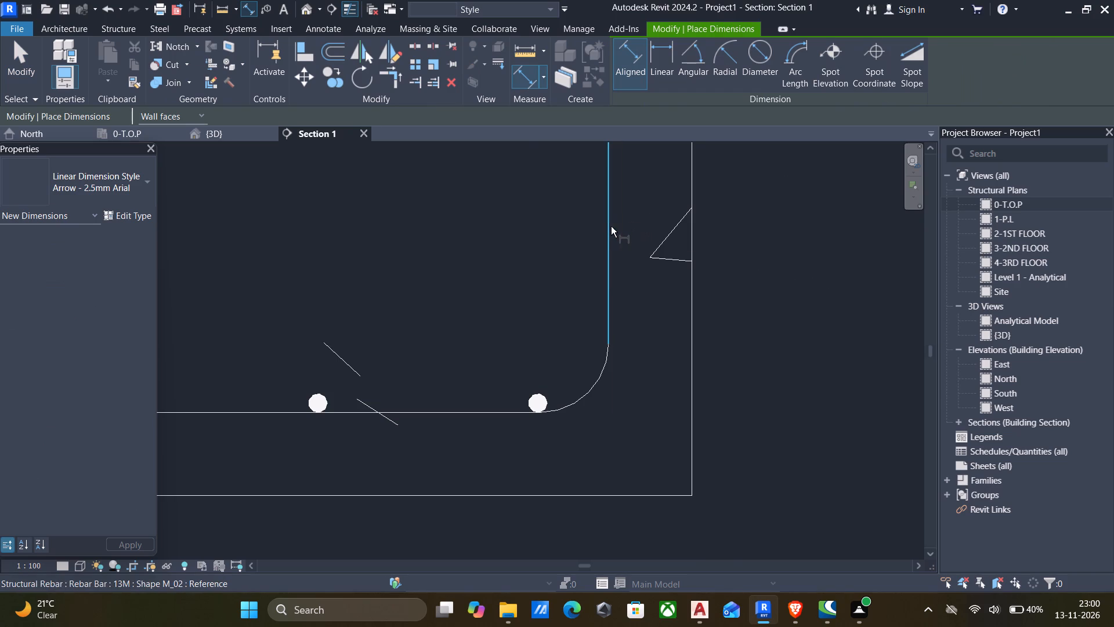
left_click(690, 245)
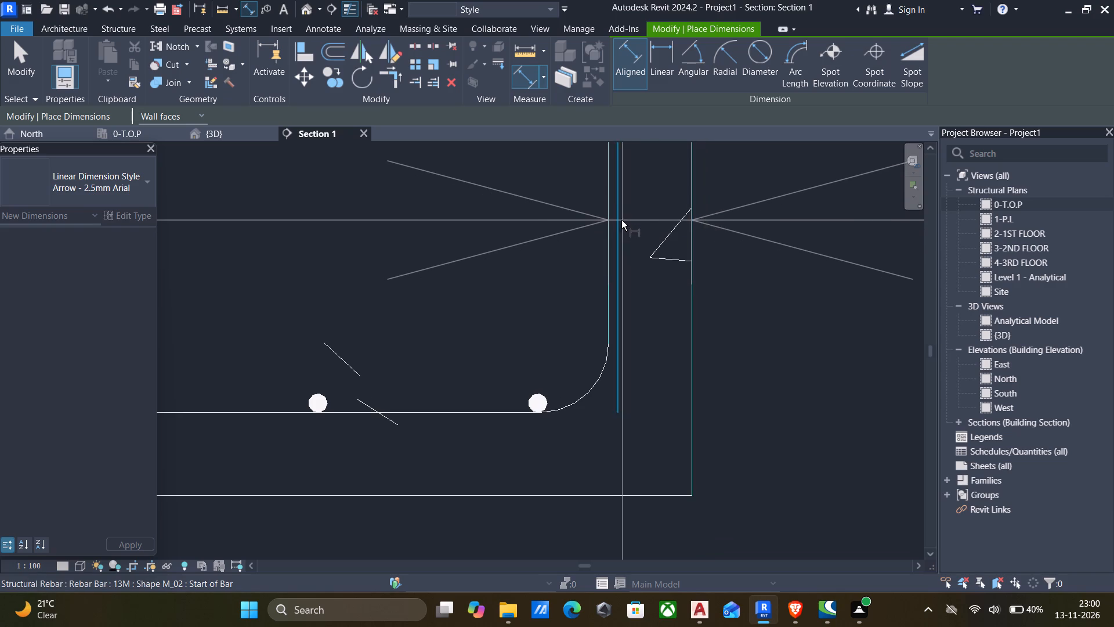
scroll(619, 223, "down", 4)
key("Escape")
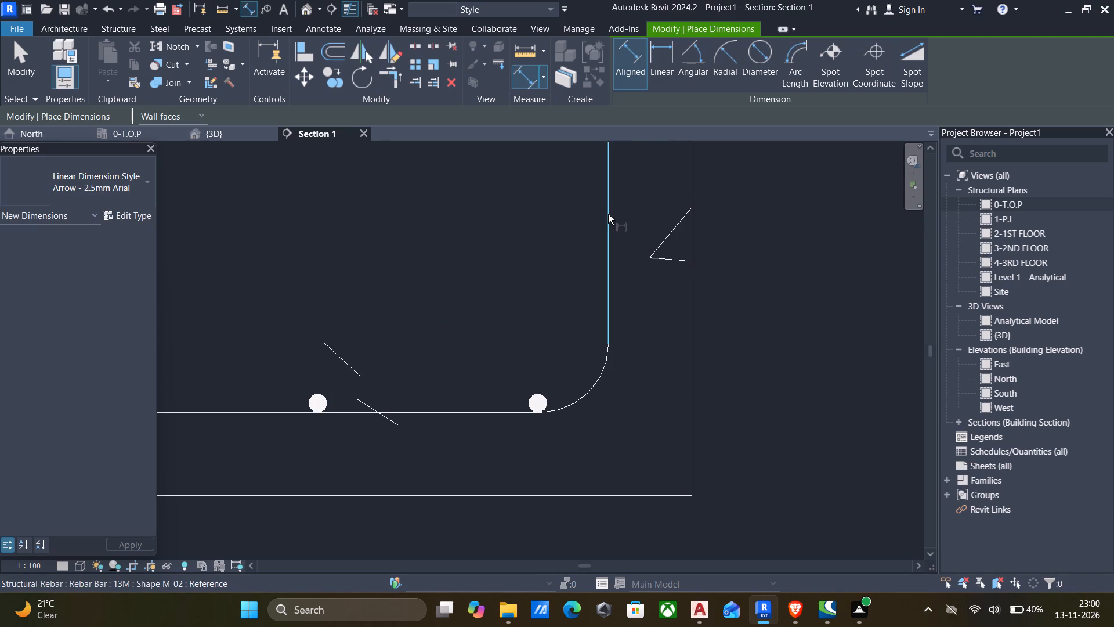
left_click(608, 214)
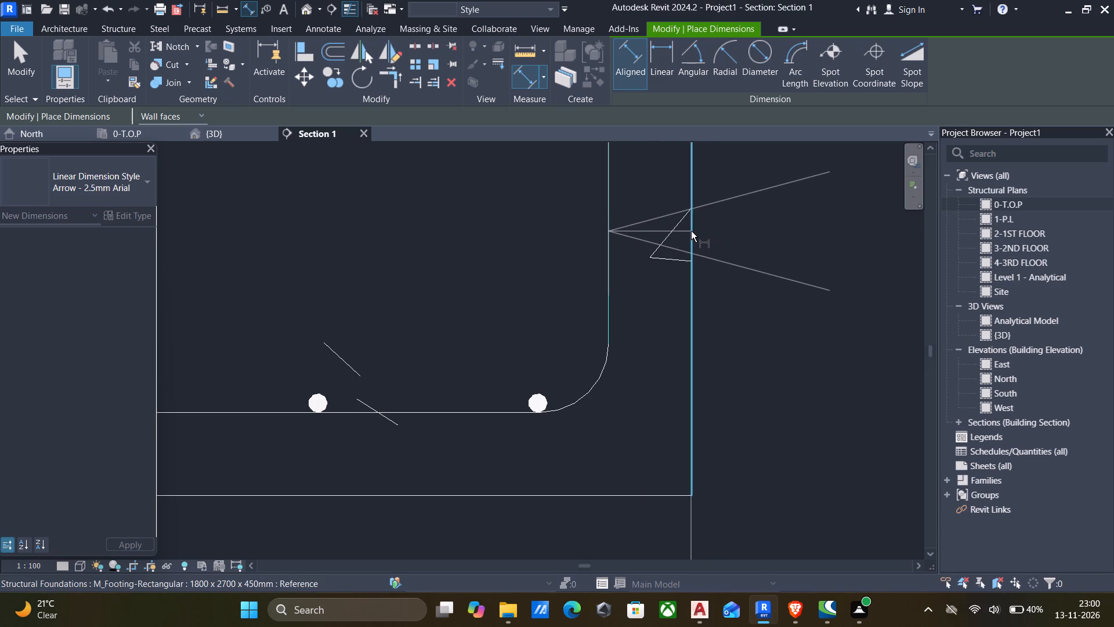
left_click(691, 231)
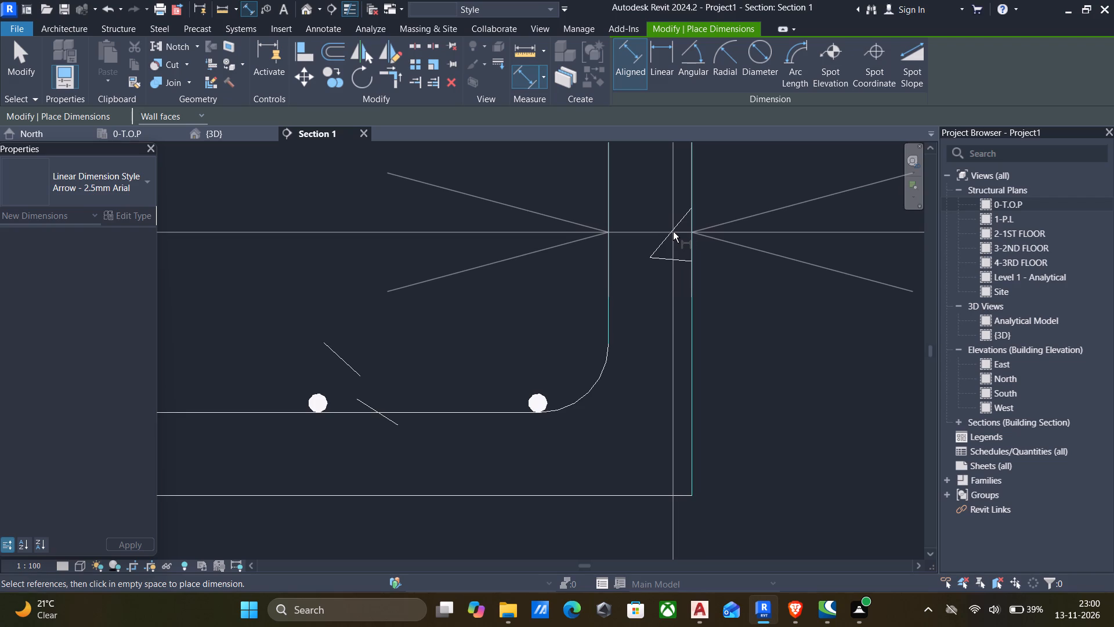
left_click(650, 224)
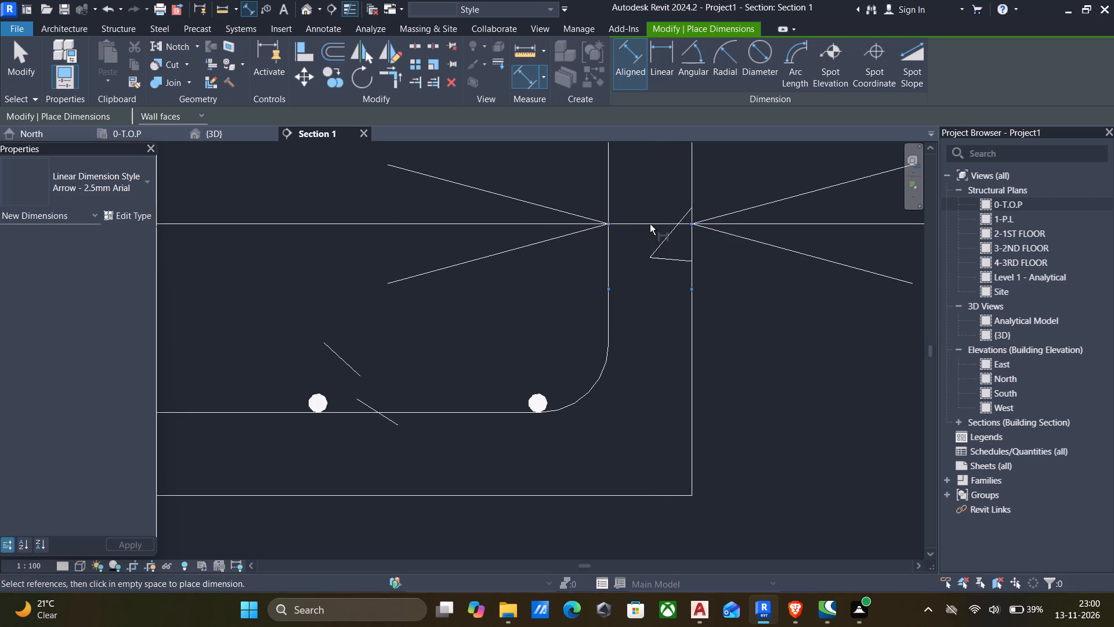
scroll(638, 230, "down", 6)
middle_click_drag(629, 250, 577, 434)
scroll(576, 437, "down", 4)
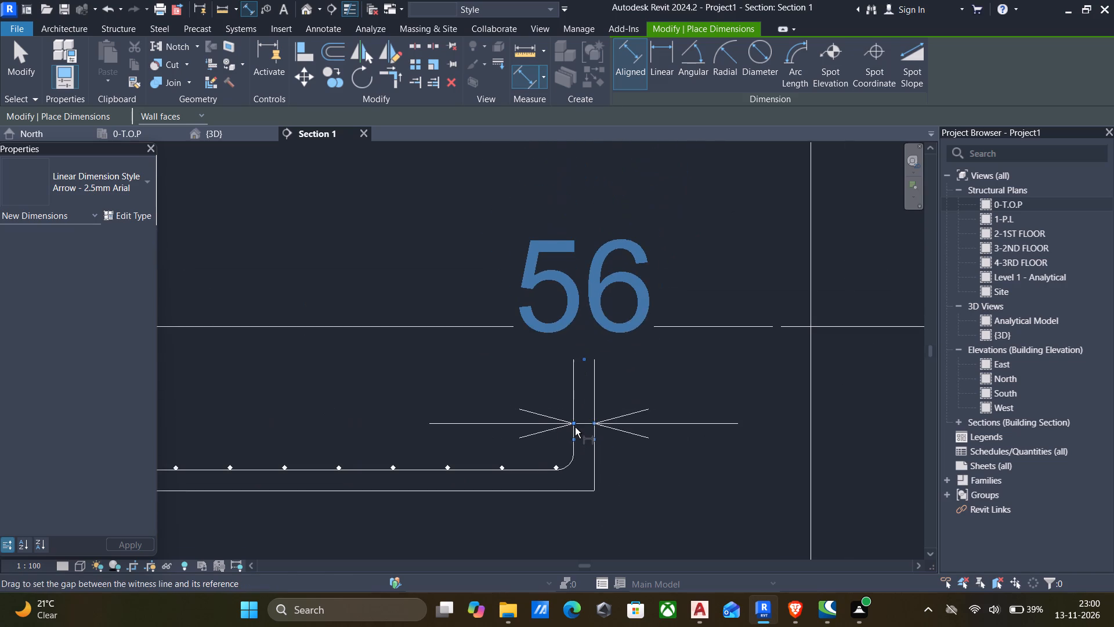
key("Escape")
key("Escape")
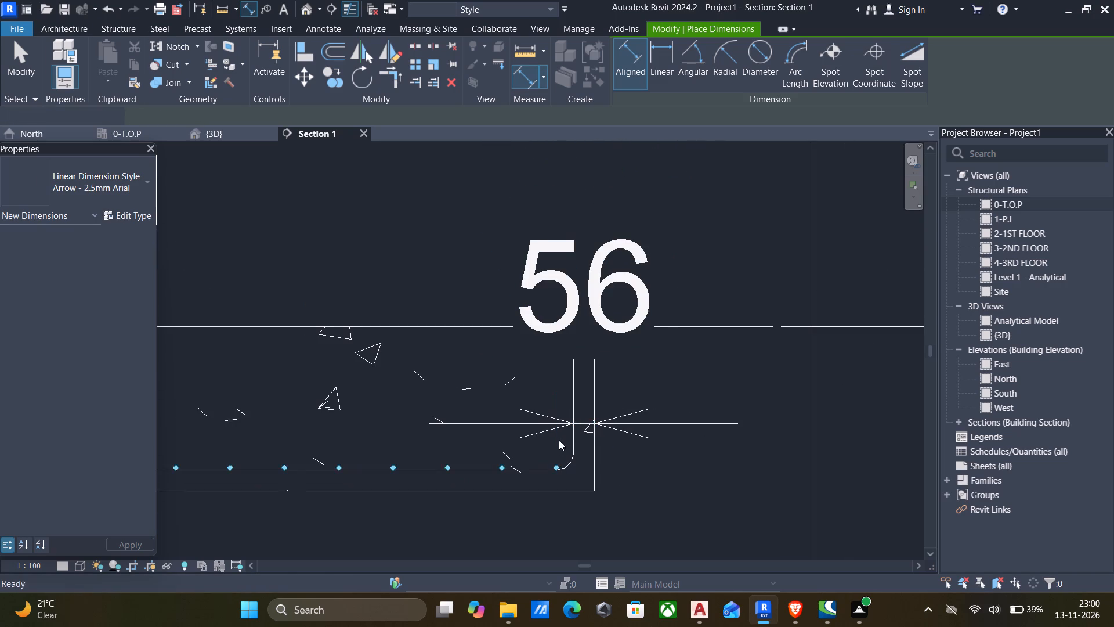
Set the distance between the first bar's vertical leg and the adjacent footing side face to 40 mm.
scroll(573, 428, "up", 3)
left_click(572, 452)
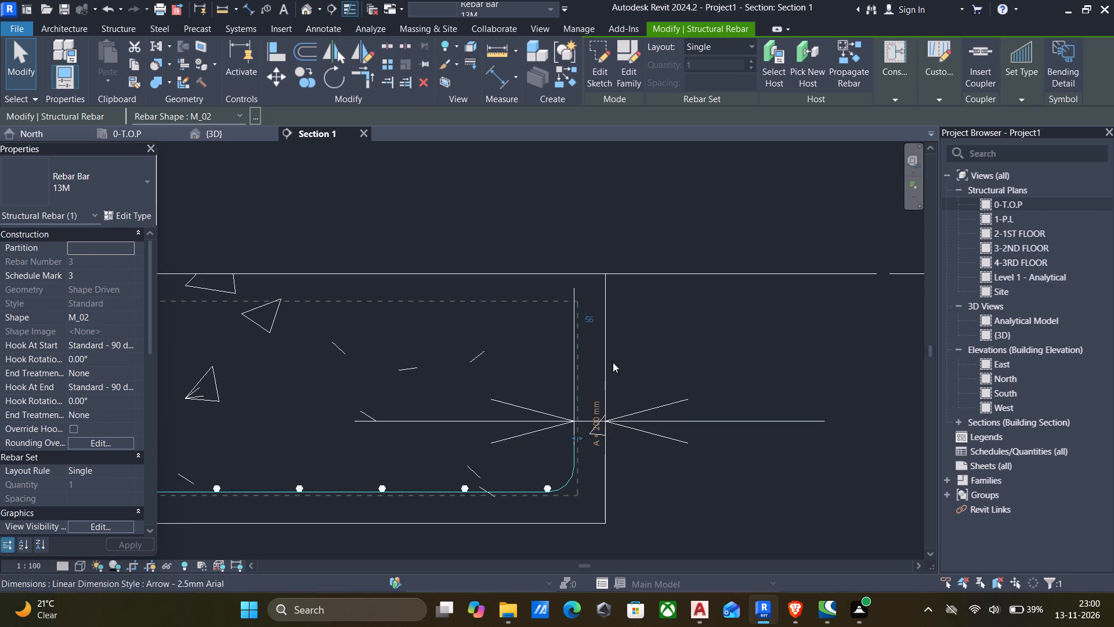
left_click(592, 321)
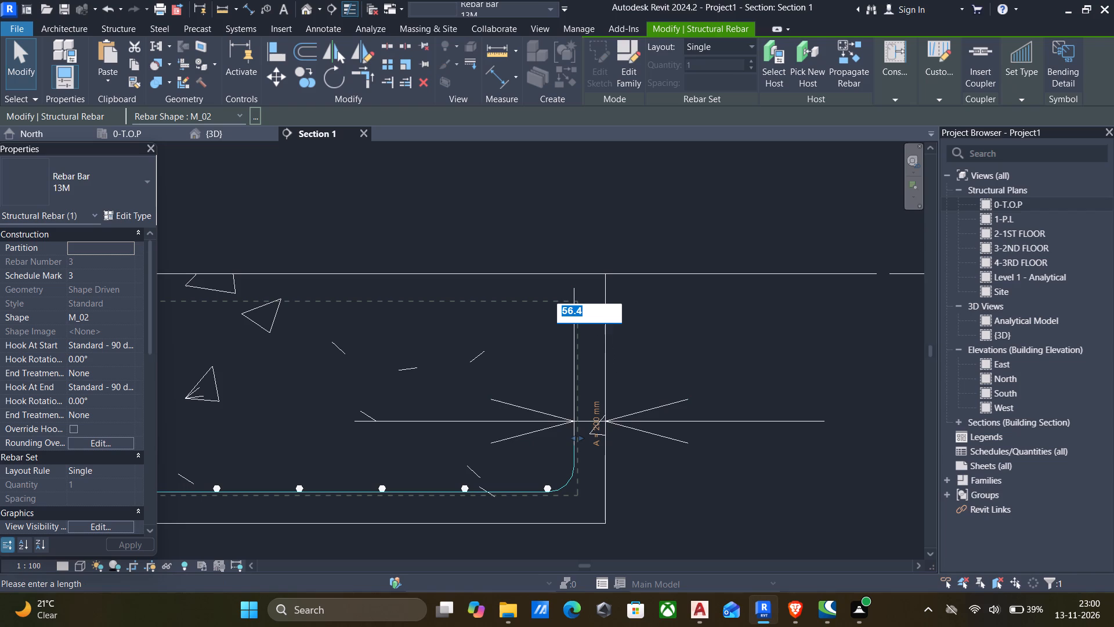
type("40")
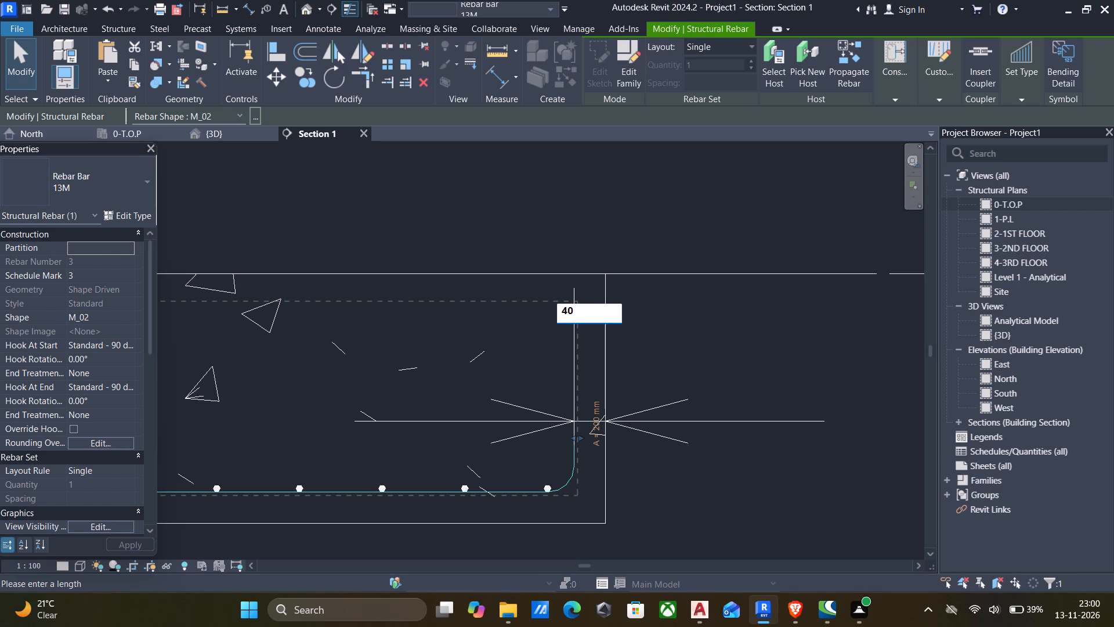
key("Return")
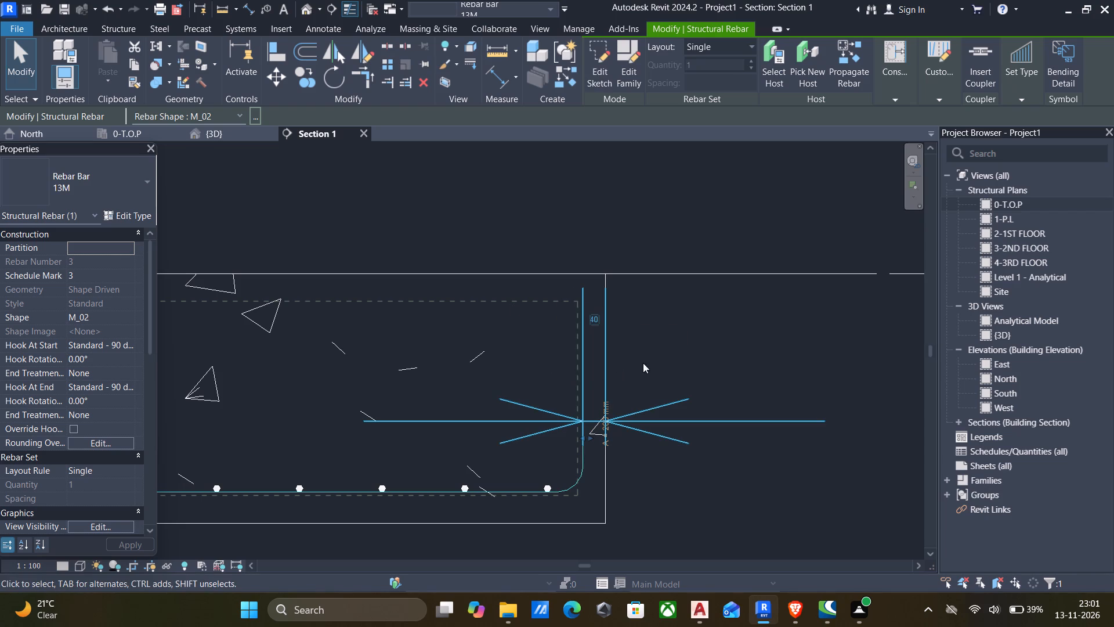
scroll(603, 348, "up", 5)
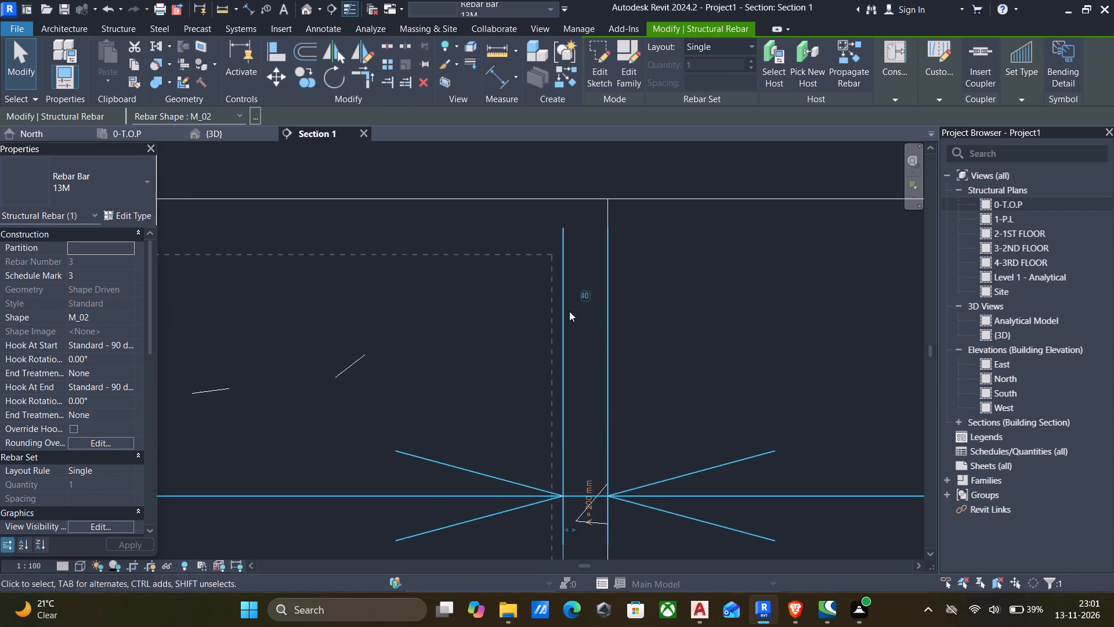
scroll(569, 303, "down", 19)
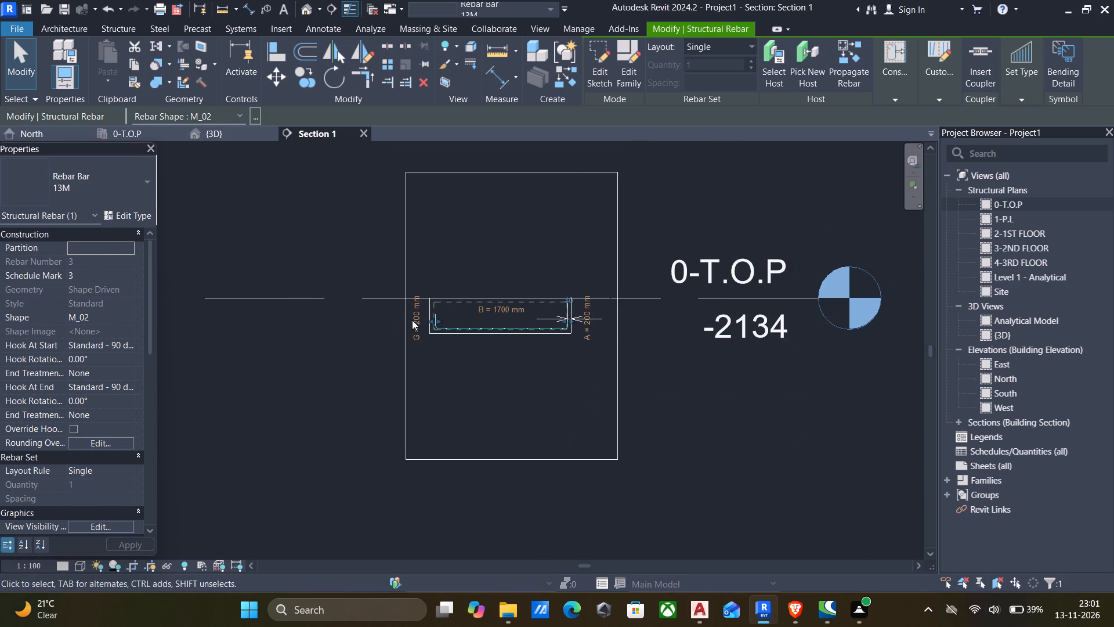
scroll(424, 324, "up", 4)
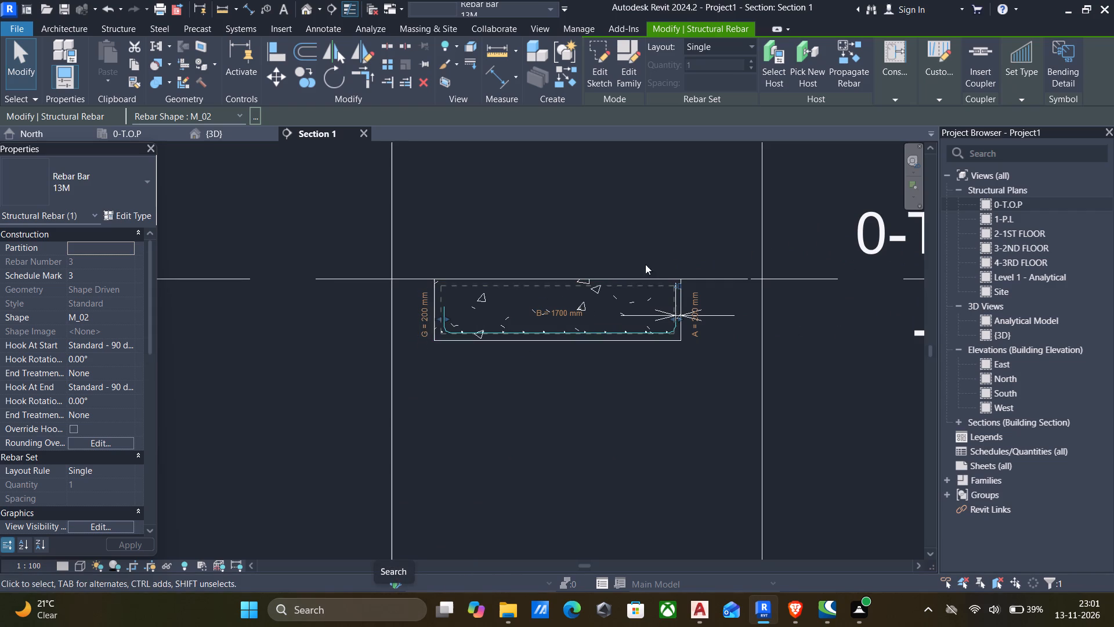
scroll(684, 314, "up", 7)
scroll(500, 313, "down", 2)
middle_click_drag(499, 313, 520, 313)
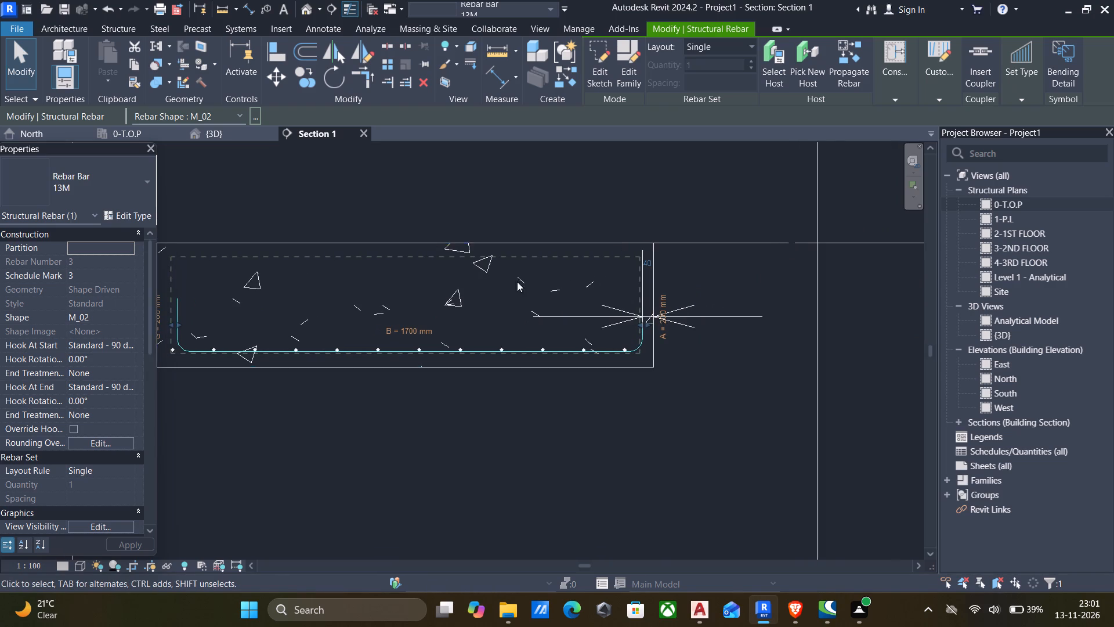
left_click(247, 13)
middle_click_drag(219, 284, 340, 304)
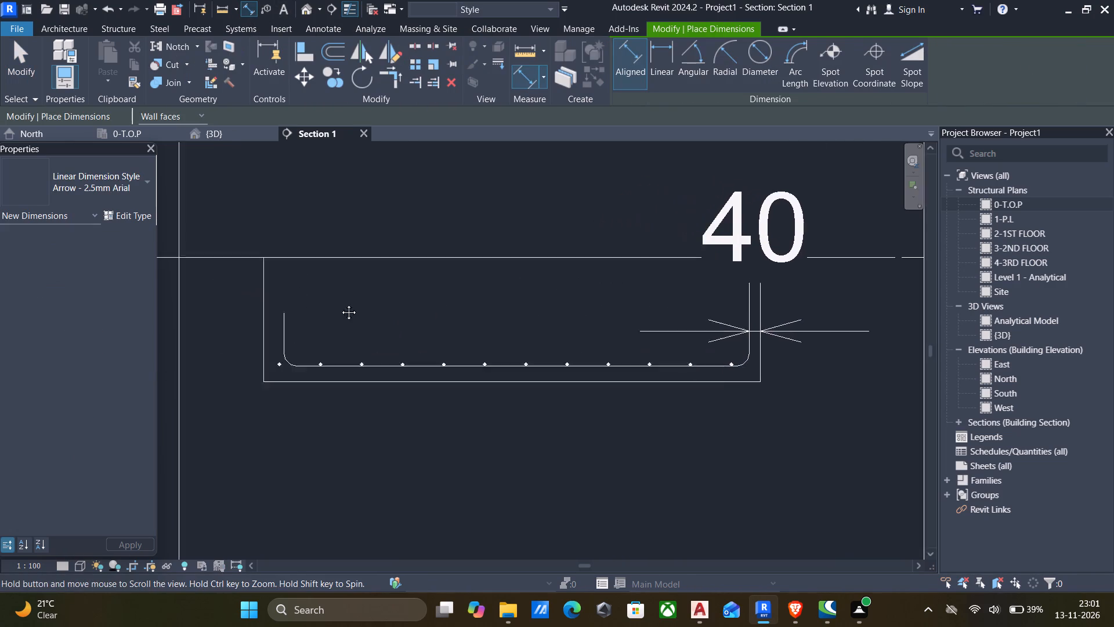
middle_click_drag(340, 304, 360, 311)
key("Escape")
Pull the end bar of the 150 mm set at the opposite corner inward to about 123 mm from the footing's side face.
scroll(317, 381, "up", 4)
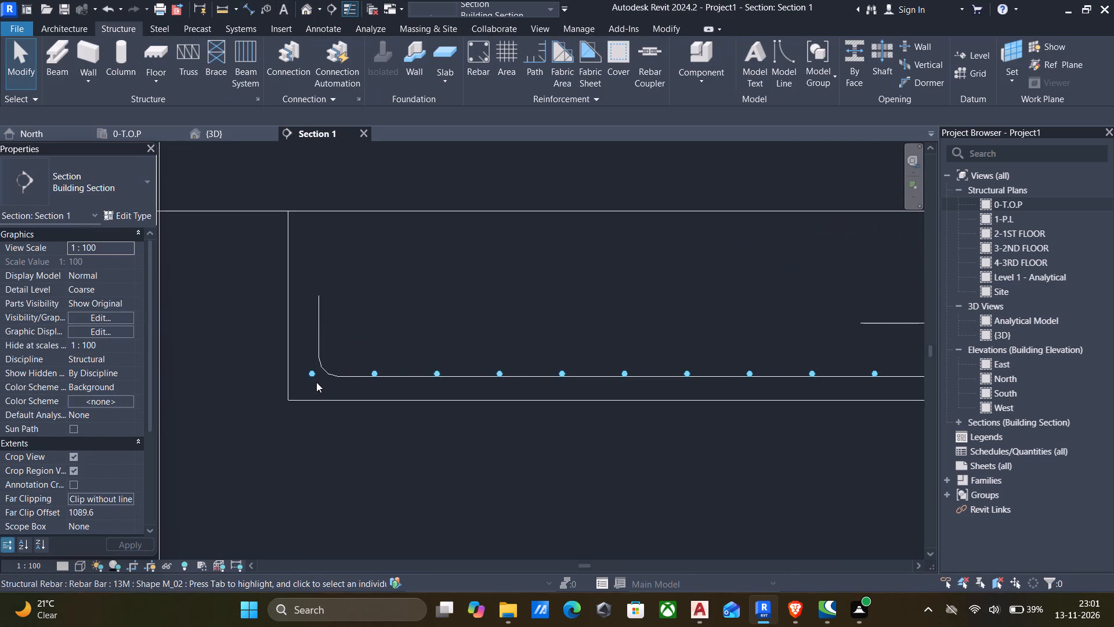
left_click(308, 373)
scroll(320, 369, "up", 4)
key("Escape")
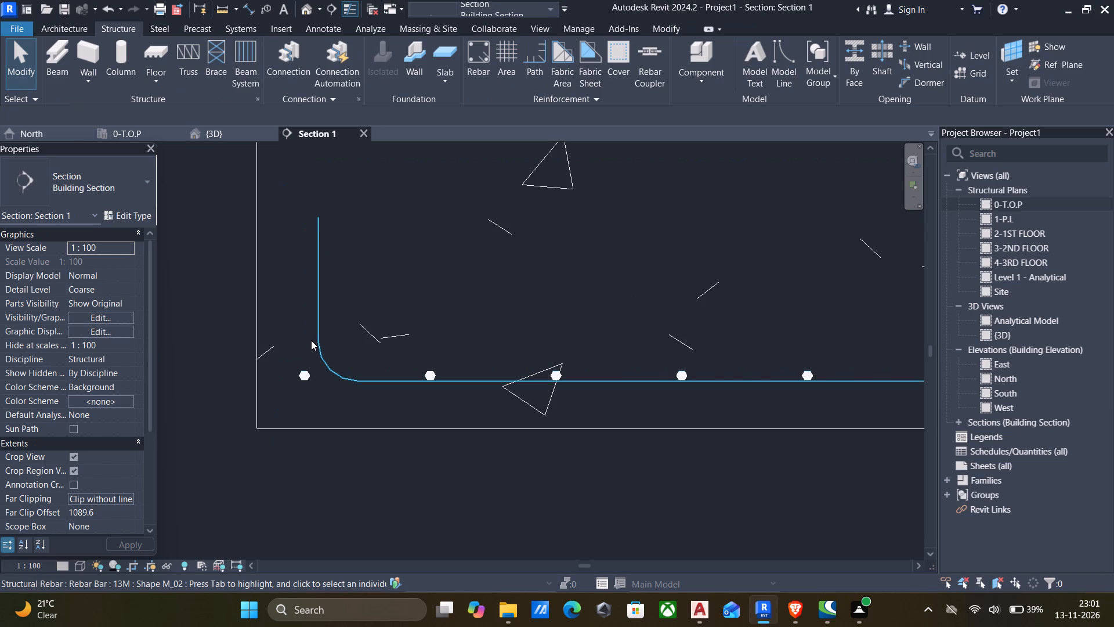
left_click(305, 379)
left_click_drag(309, 294, 360, 301)
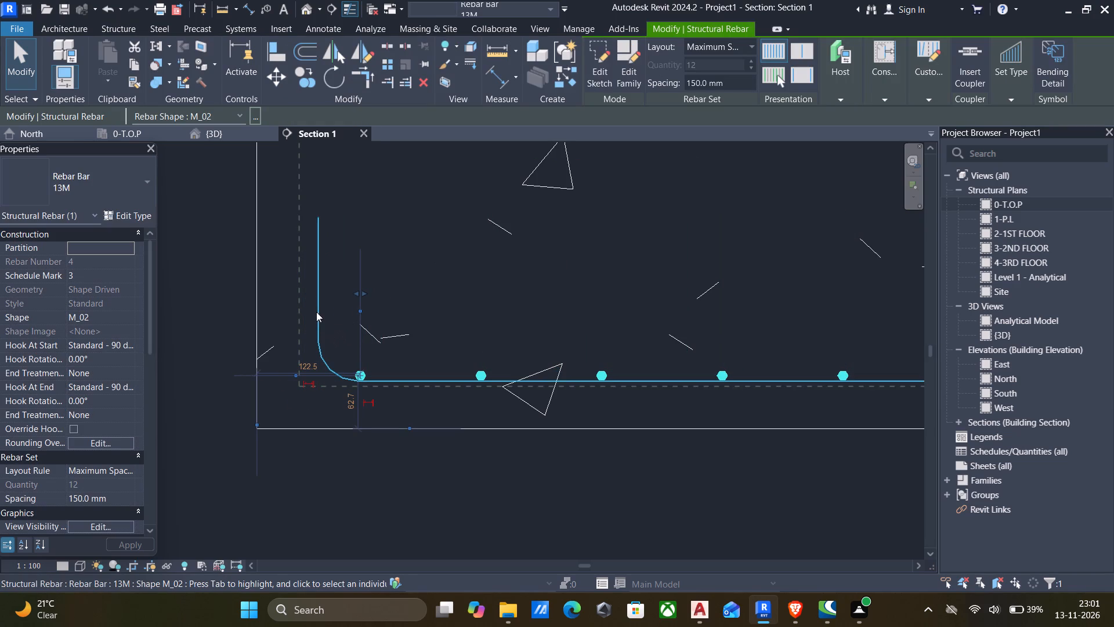
Add an aligned dimension between the first bar's vertical leg and the nearest end bar of the 150 mm set.
left_click(249, 12)
scroll(322, 332, "up", 1)
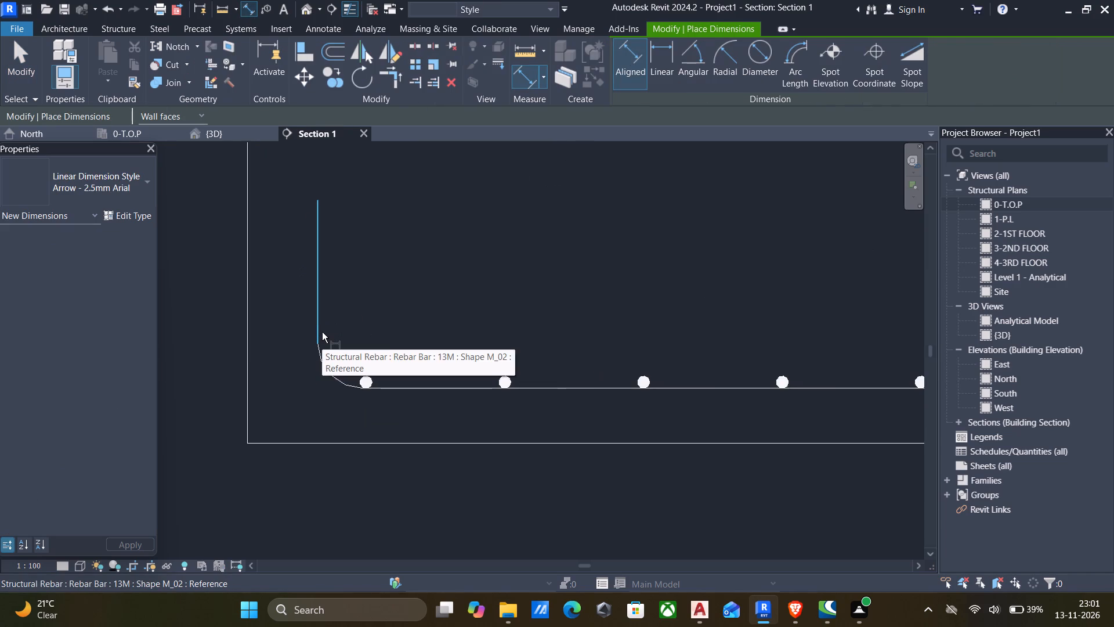
left_click(322, 332)
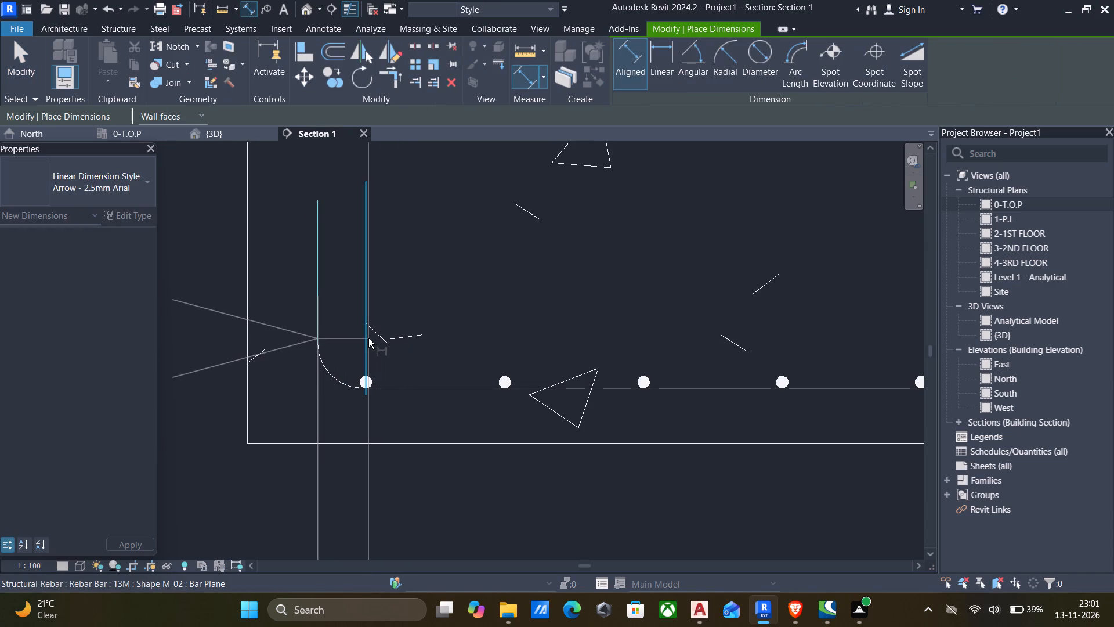
left_click(368, 333)
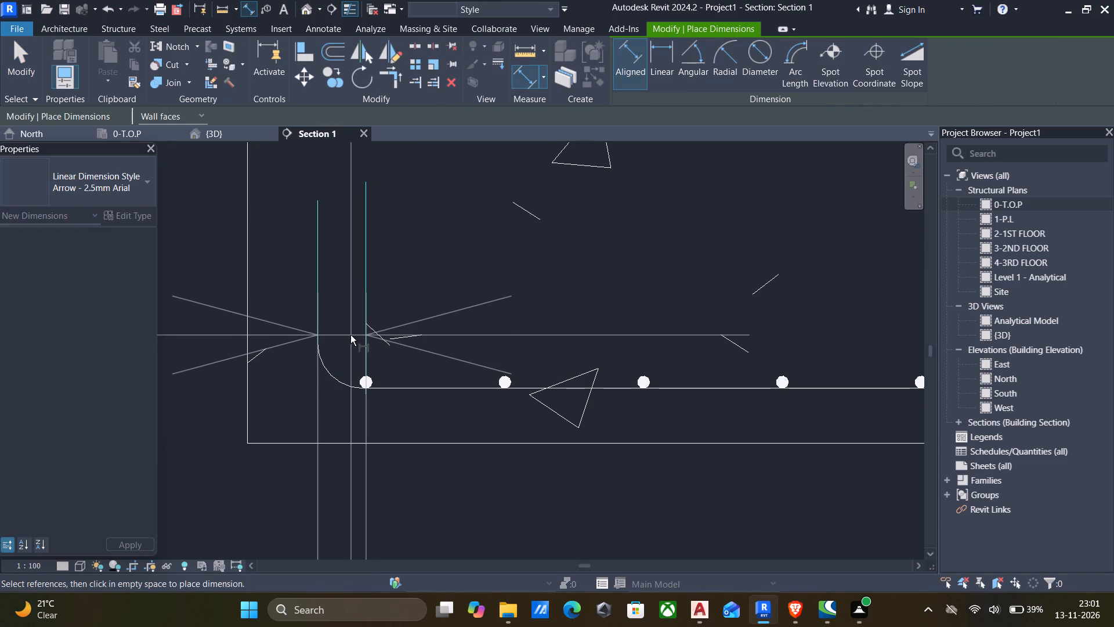
left_click(350, 335)
key("Escape")
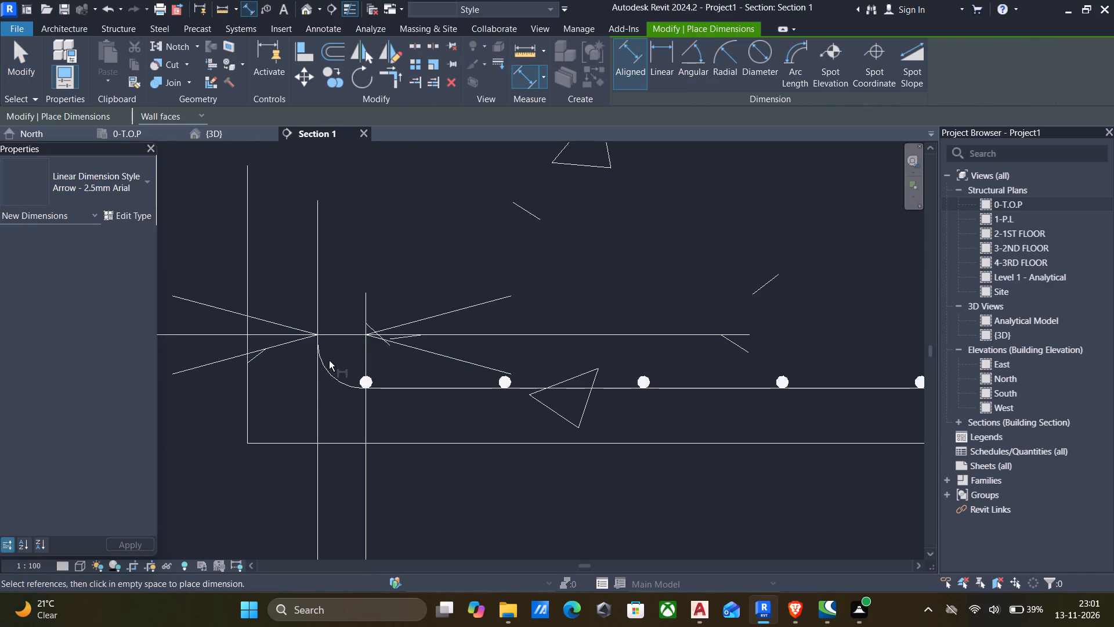
key("Escape")
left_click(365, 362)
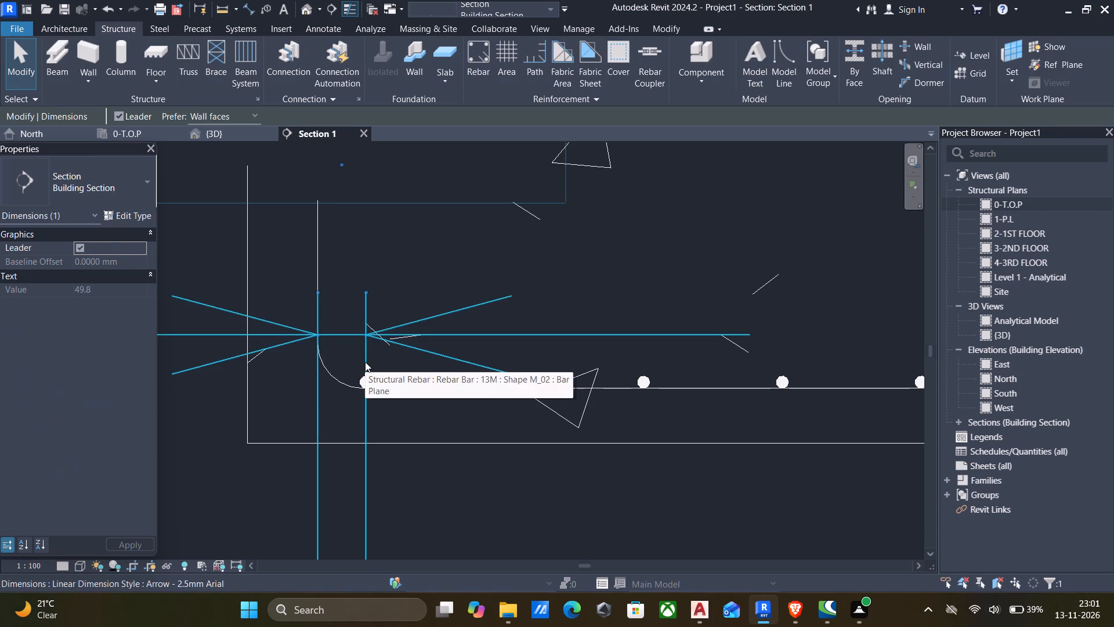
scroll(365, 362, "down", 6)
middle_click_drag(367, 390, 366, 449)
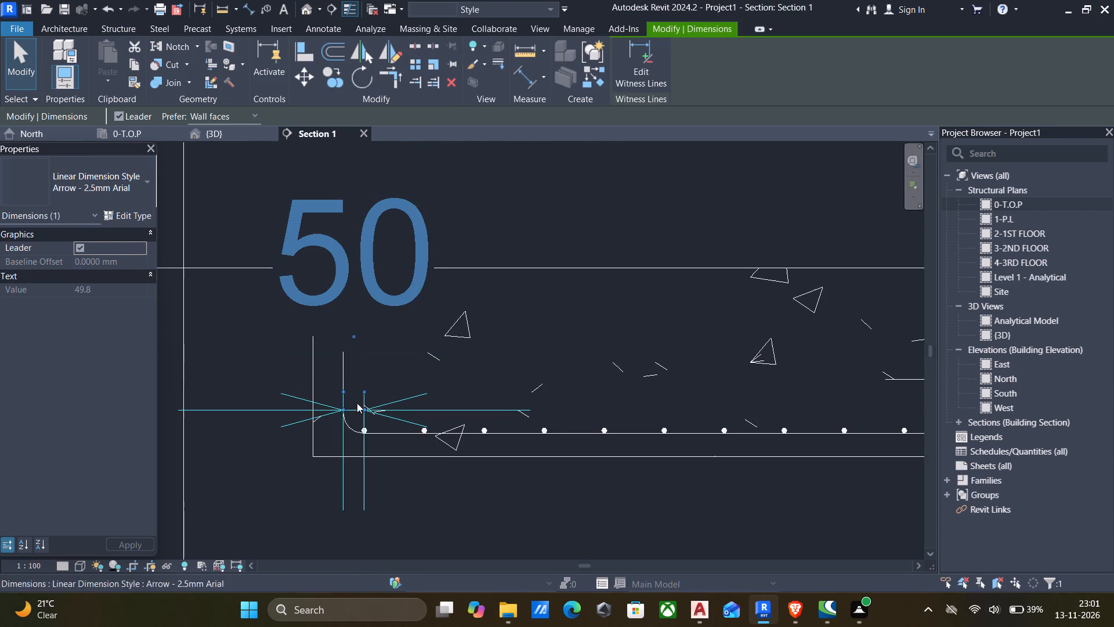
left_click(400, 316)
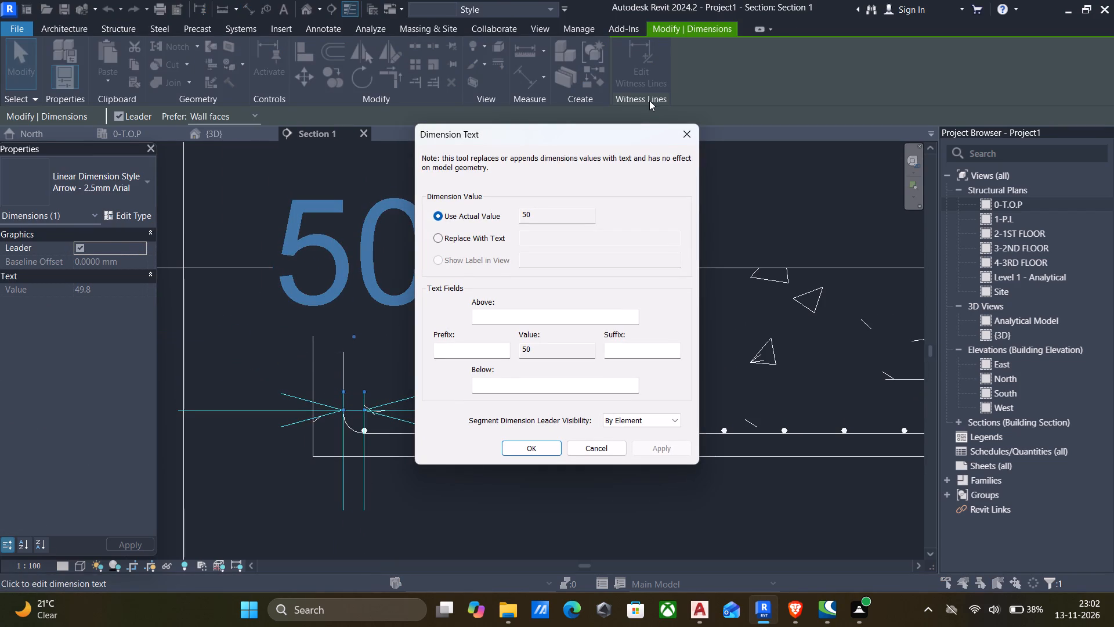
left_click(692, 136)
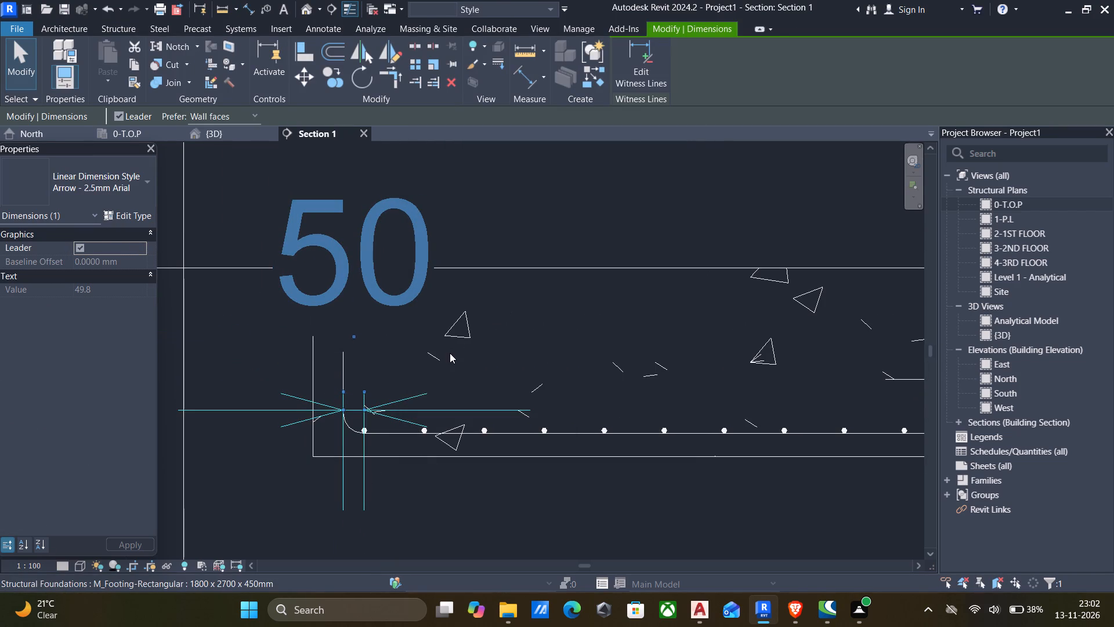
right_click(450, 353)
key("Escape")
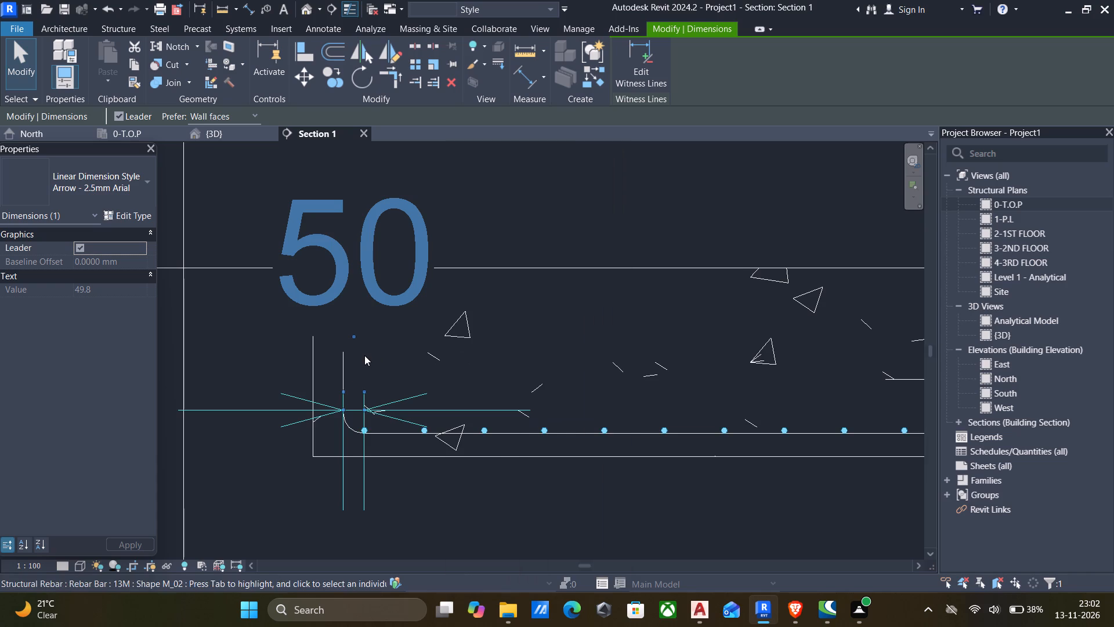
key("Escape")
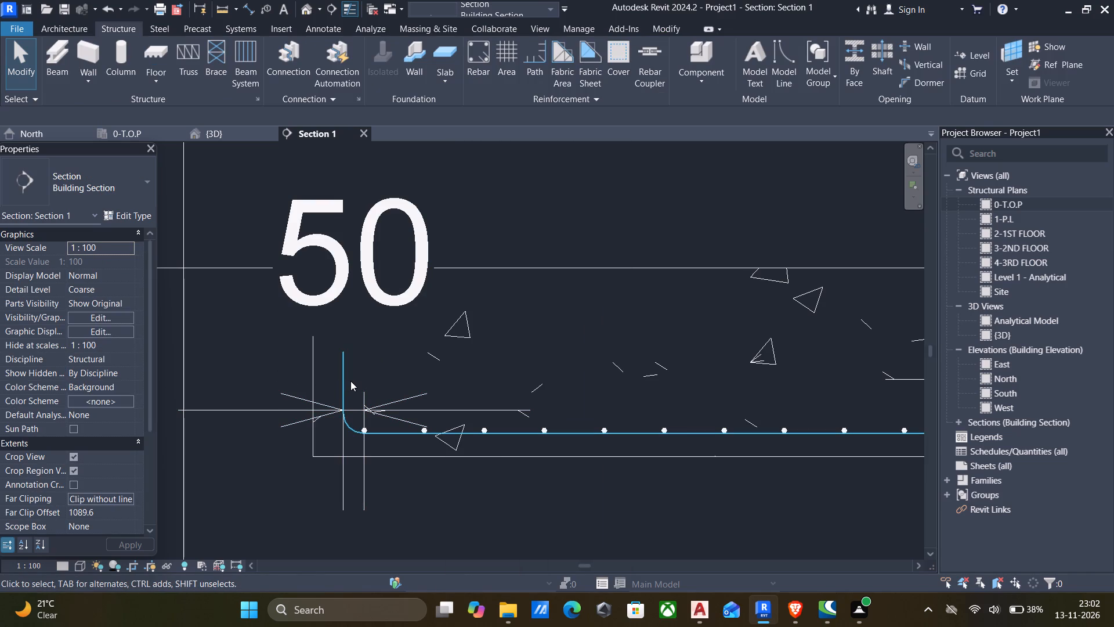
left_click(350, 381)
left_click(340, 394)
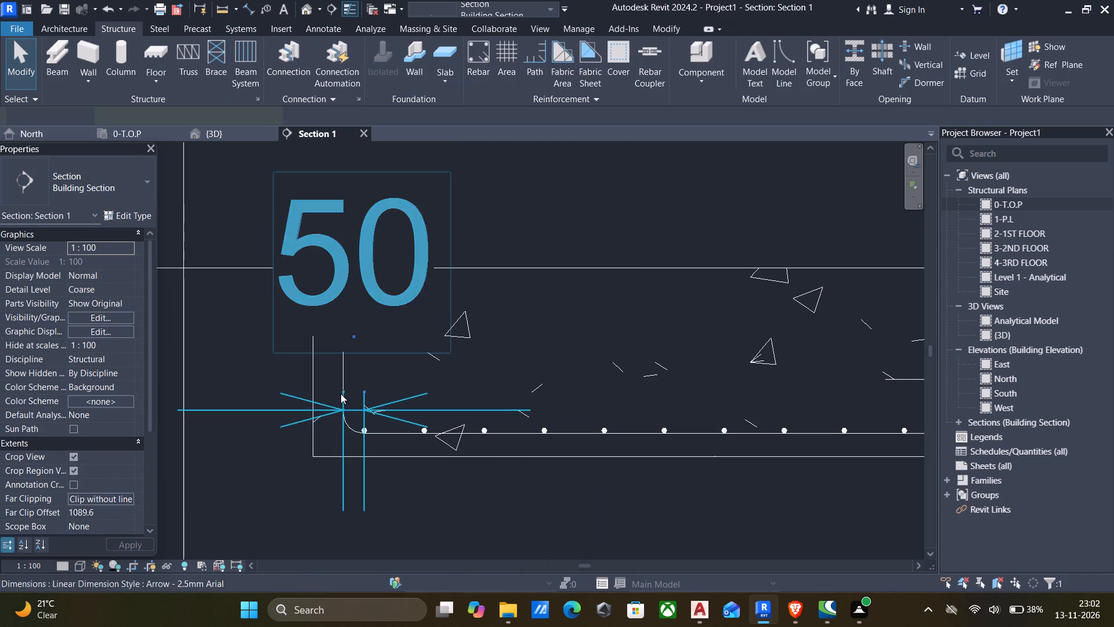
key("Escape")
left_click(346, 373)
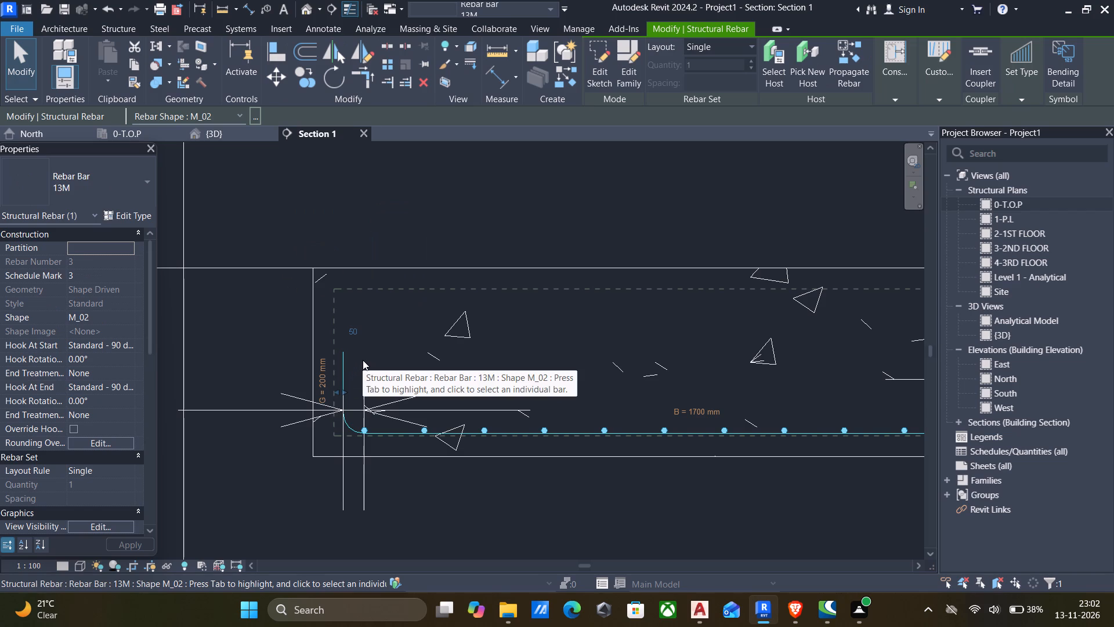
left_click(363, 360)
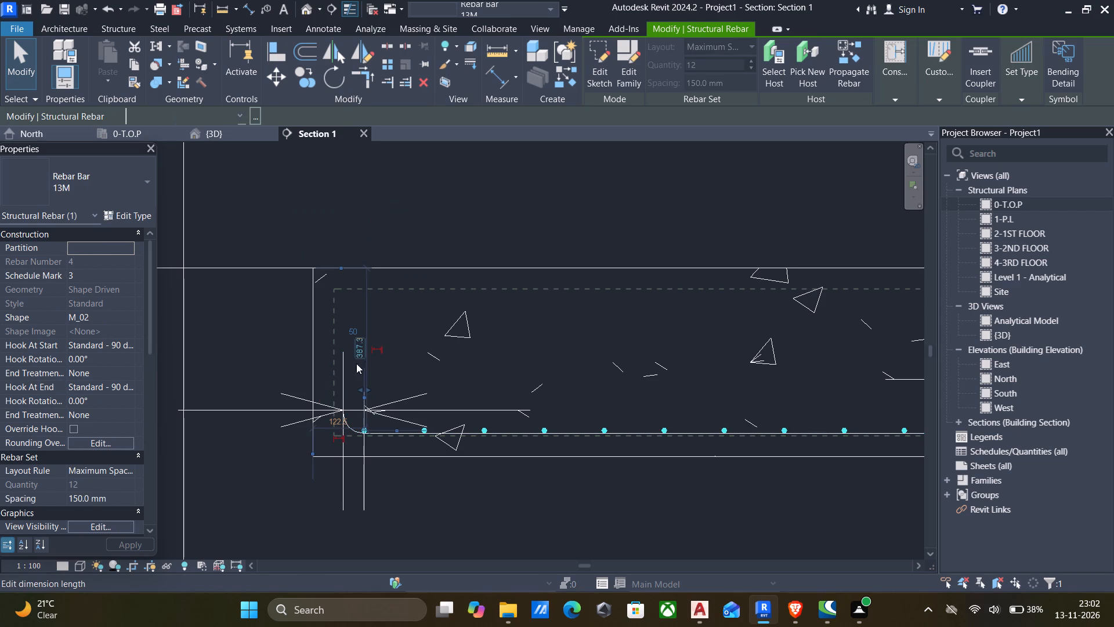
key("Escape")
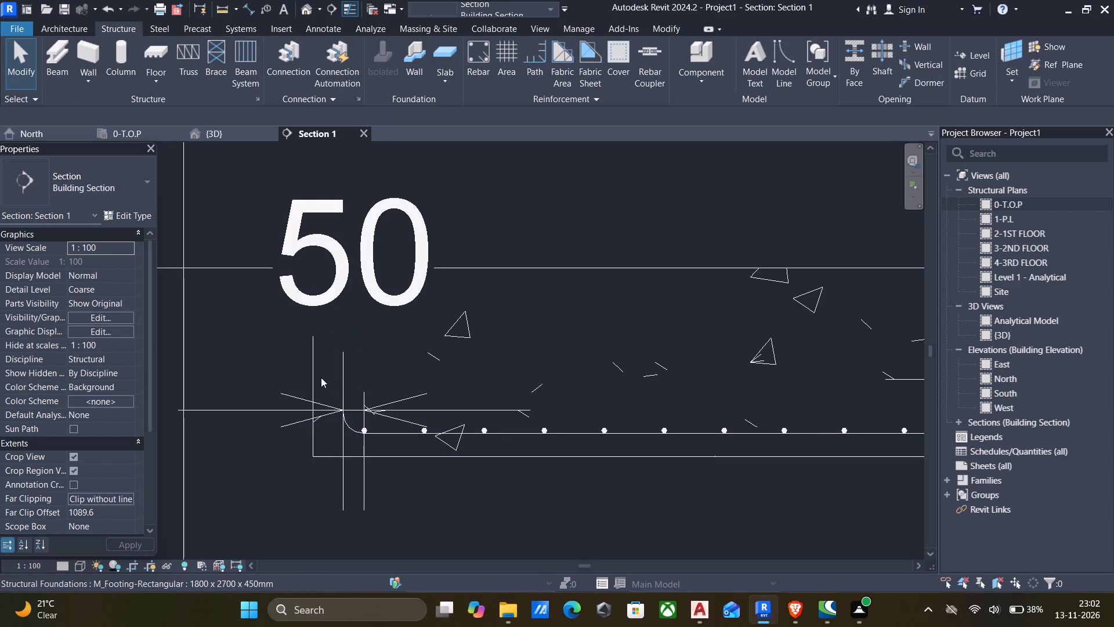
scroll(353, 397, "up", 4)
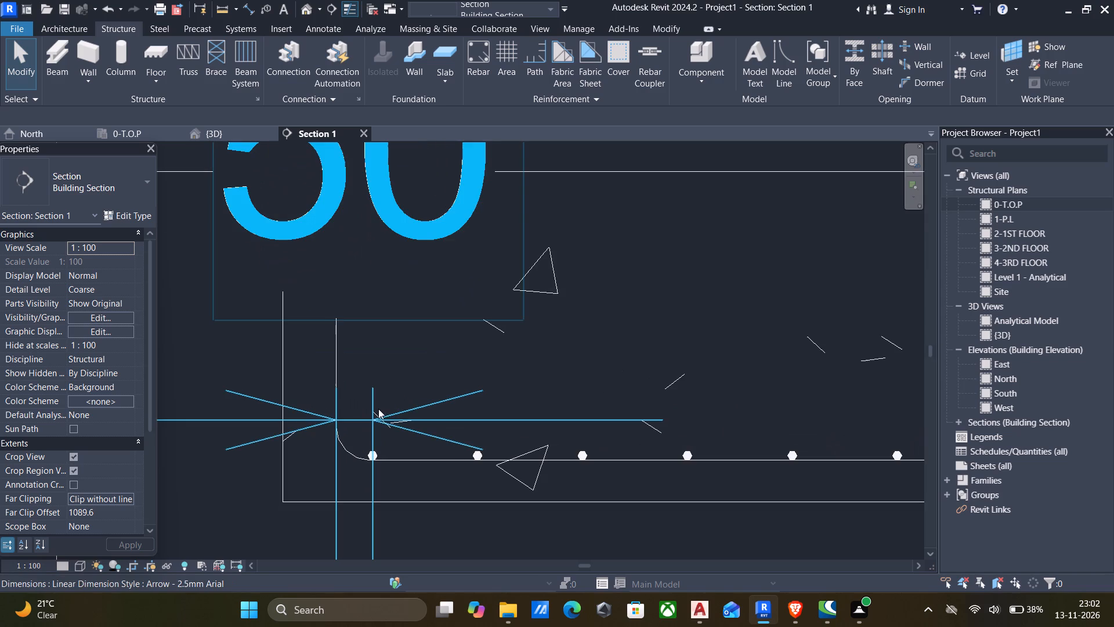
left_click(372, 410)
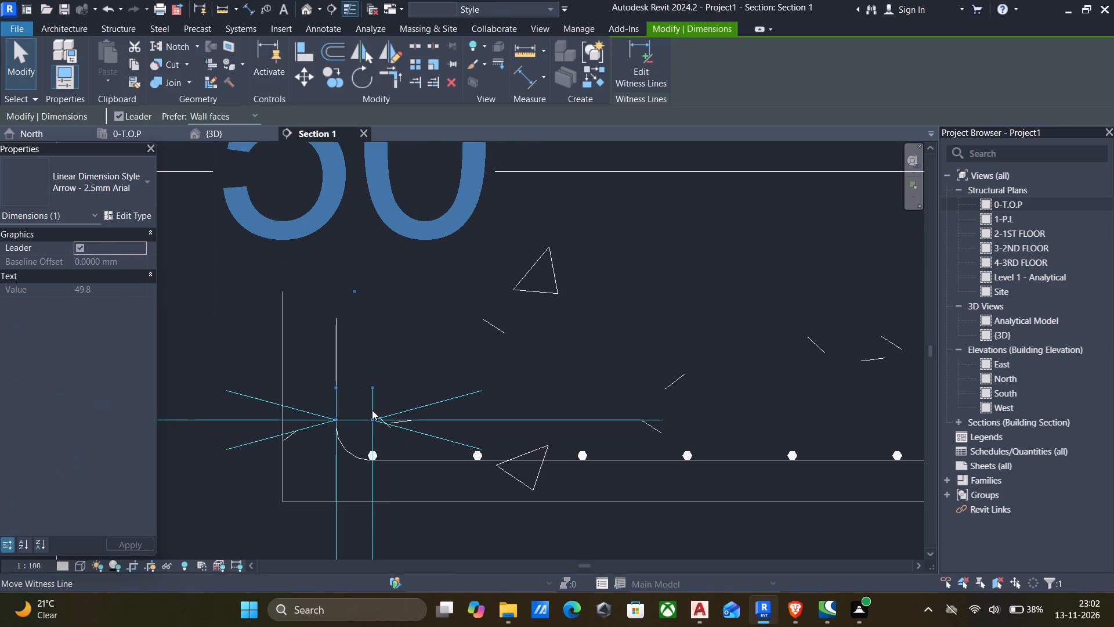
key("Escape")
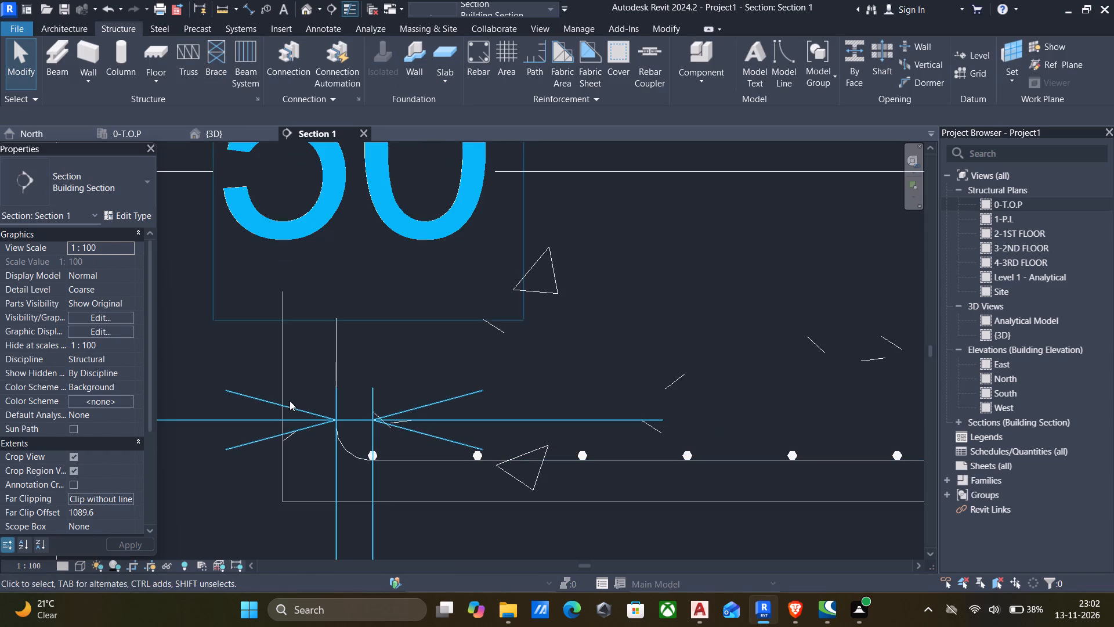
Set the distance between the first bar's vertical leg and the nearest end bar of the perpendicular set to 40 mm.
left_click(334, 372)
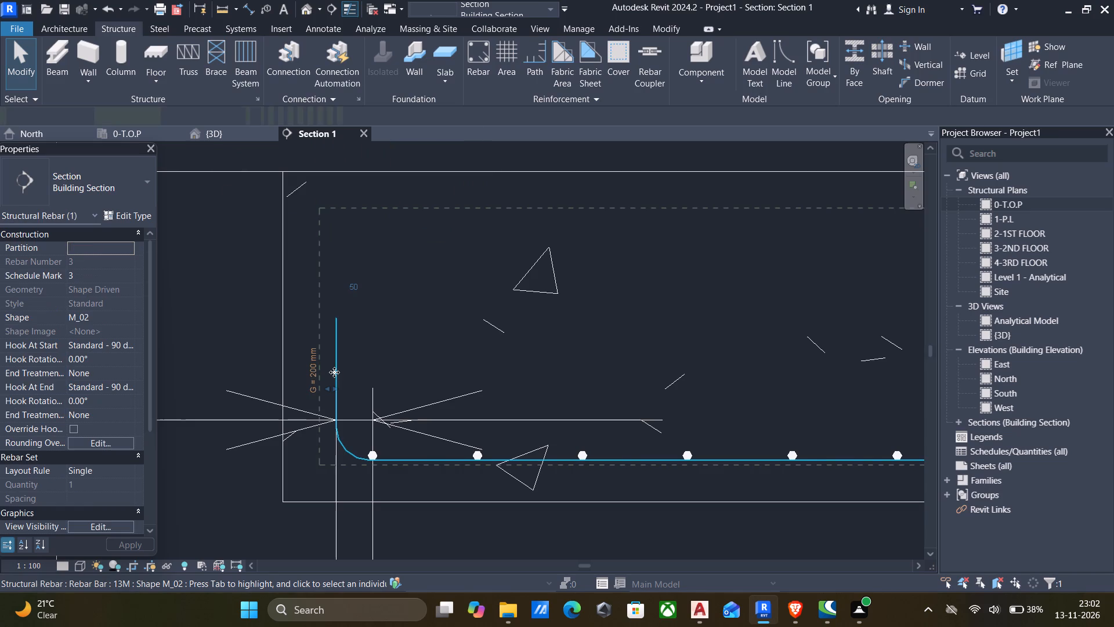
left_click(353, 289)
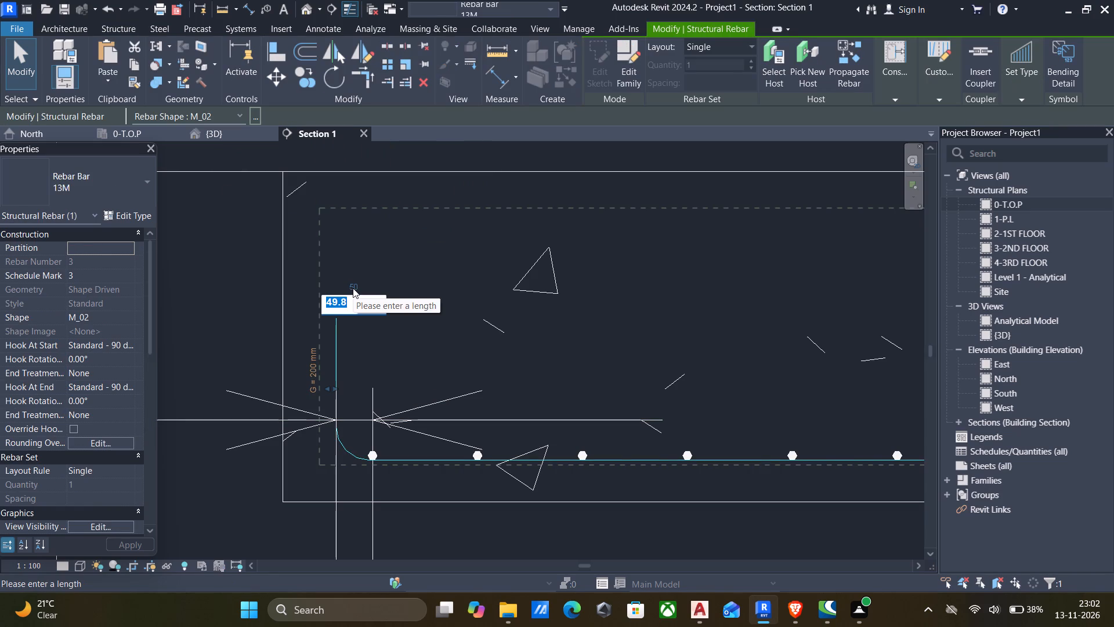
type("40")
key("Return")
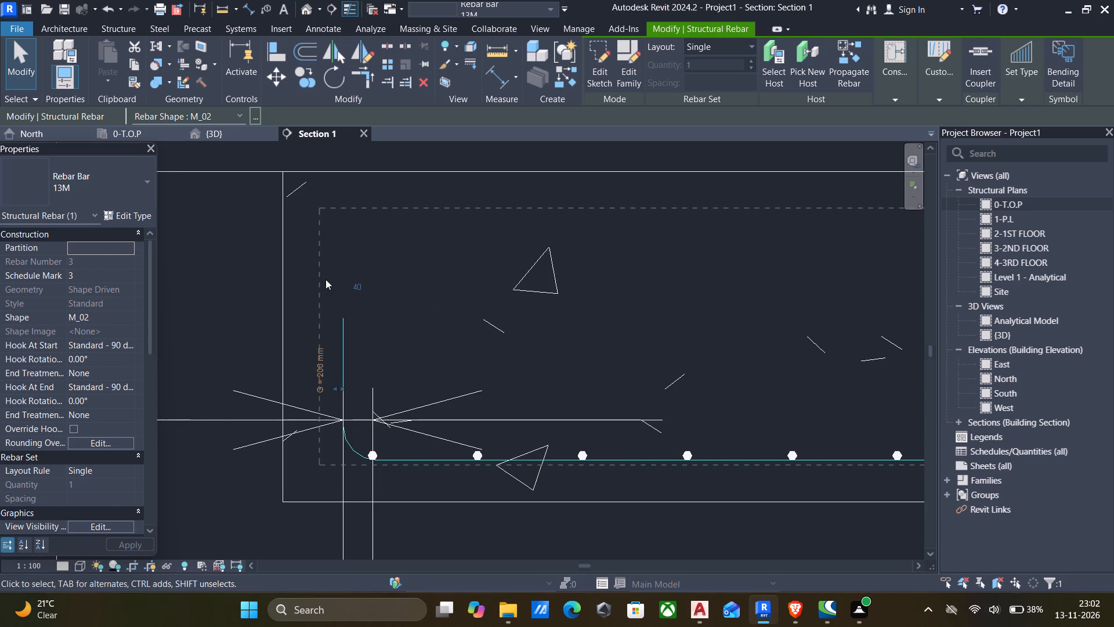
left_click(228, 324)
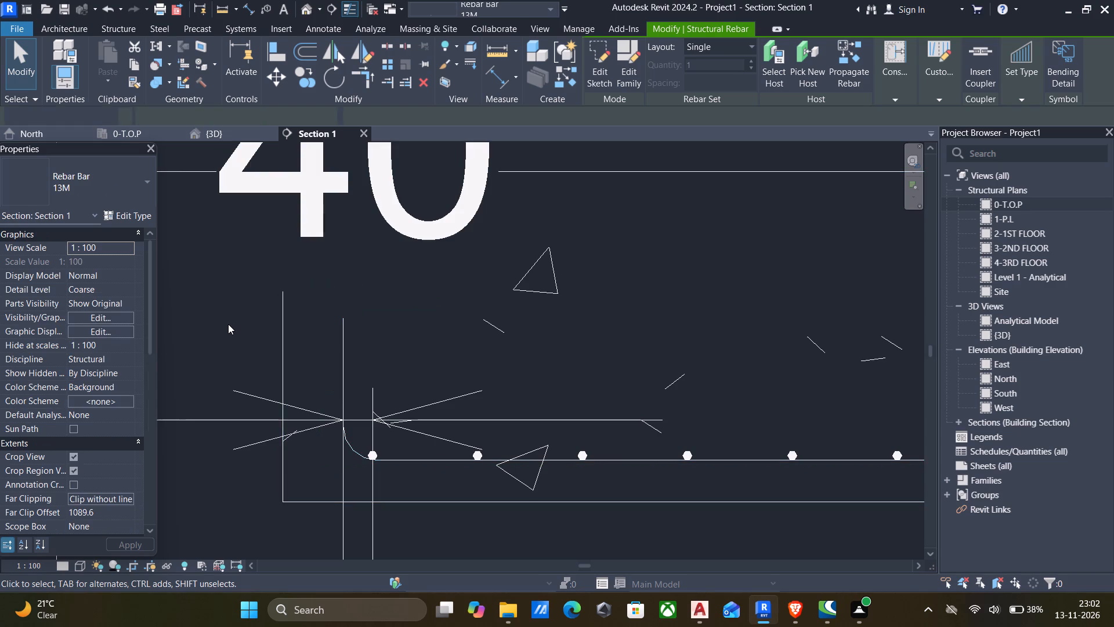
Pull the first bar's vertical leg outward toward the footing side face, about 66 mm from the nearest end bar of the 150 mm set.
left_click(342, 356)
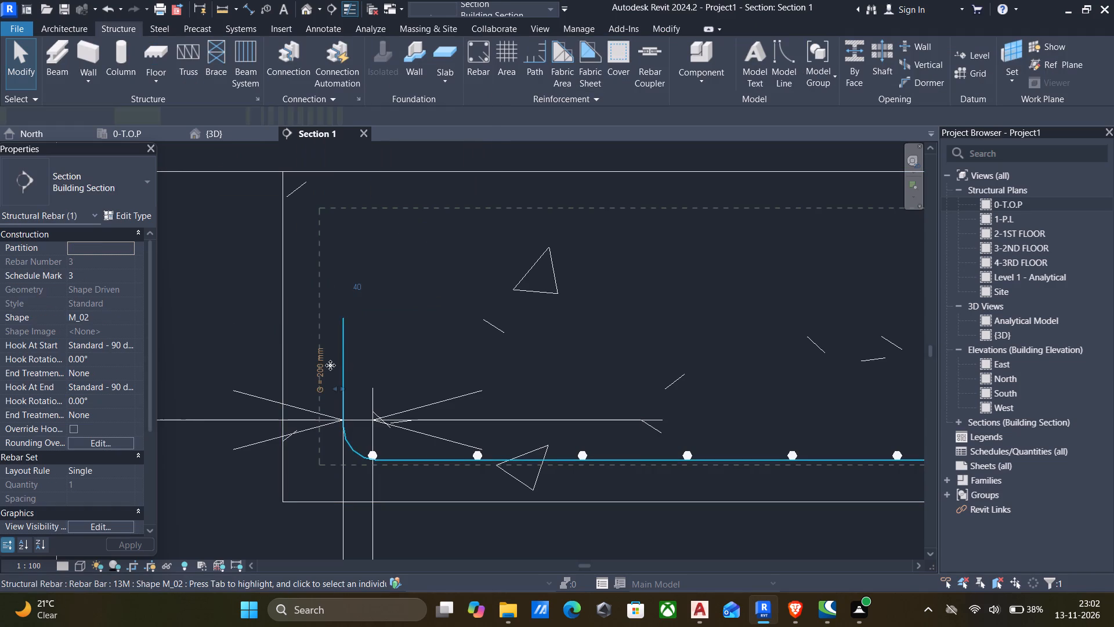
left_click_drag(333, 385, 327, 390)
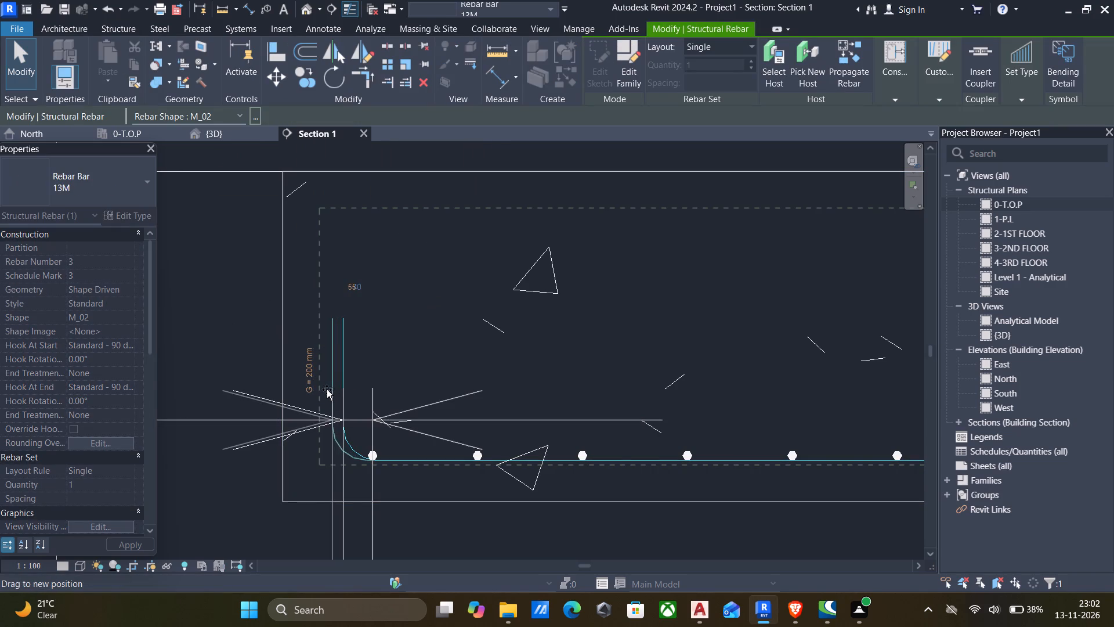
left_click_drag(327, 390, 315, 391)
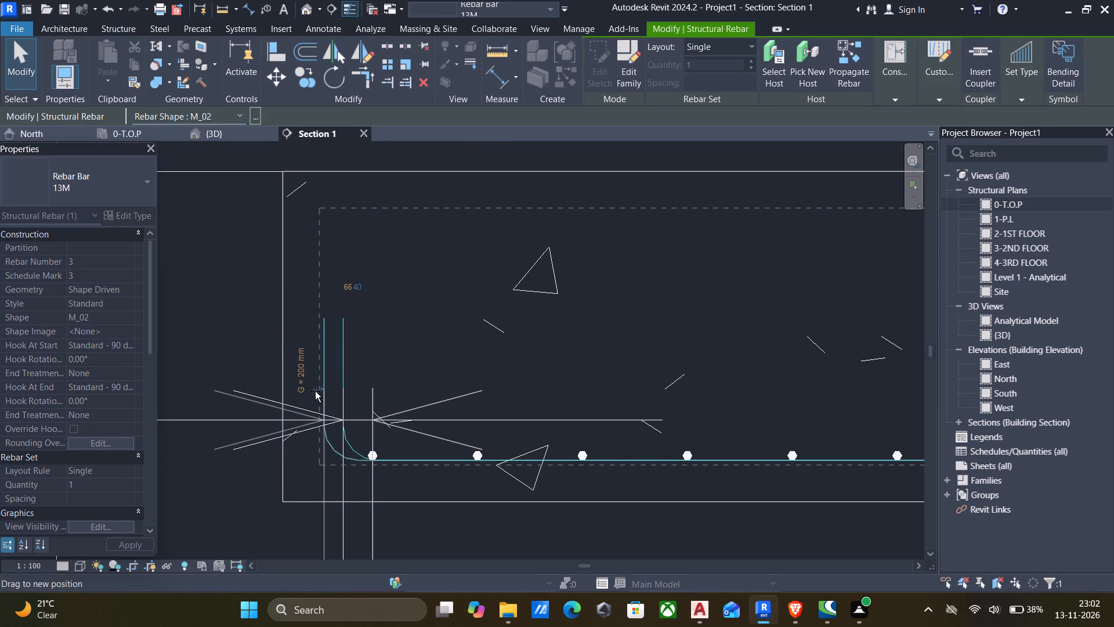
left_click_drag(315, 391, 317, 391)
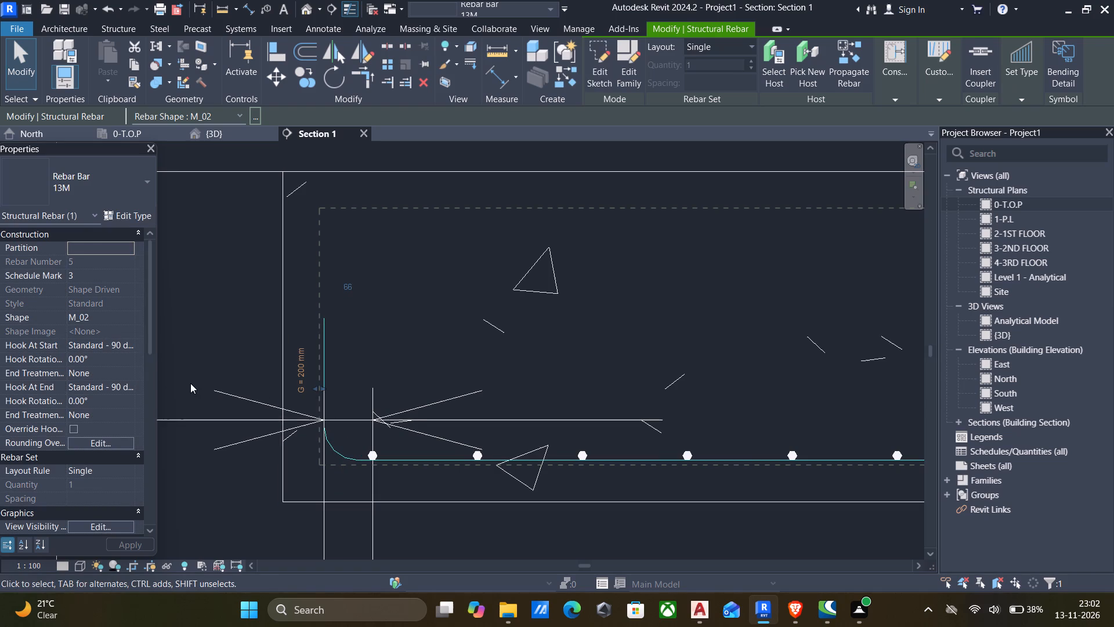
left_click(204, 365)
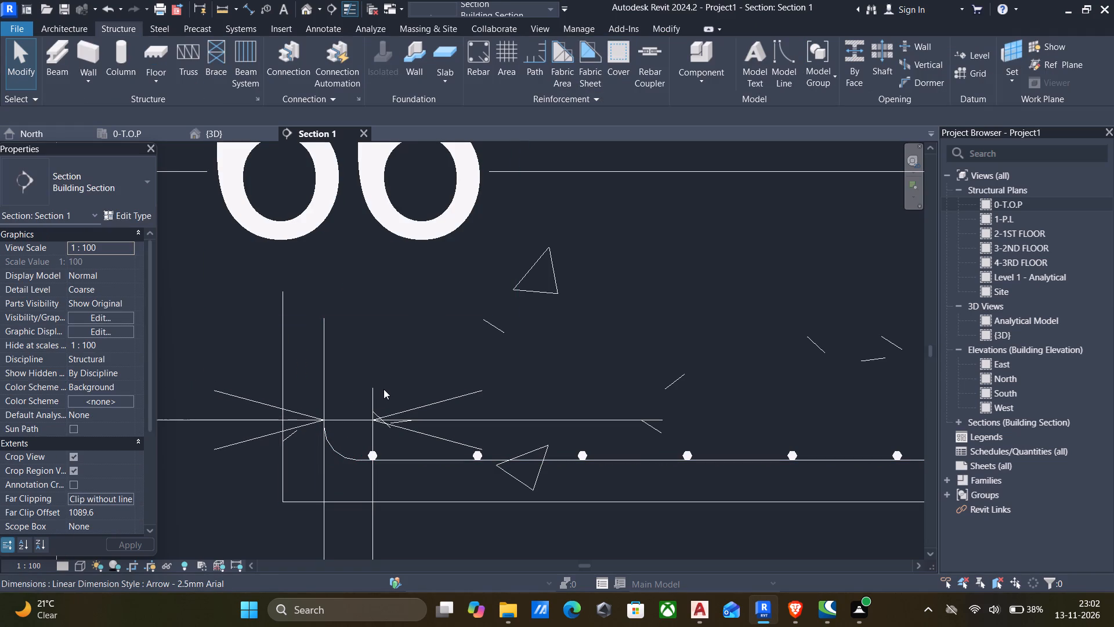
Move the 150 mm bar set so its end bar sits 40 mm from the first bar's vertical leg.
left_click(375, 393)
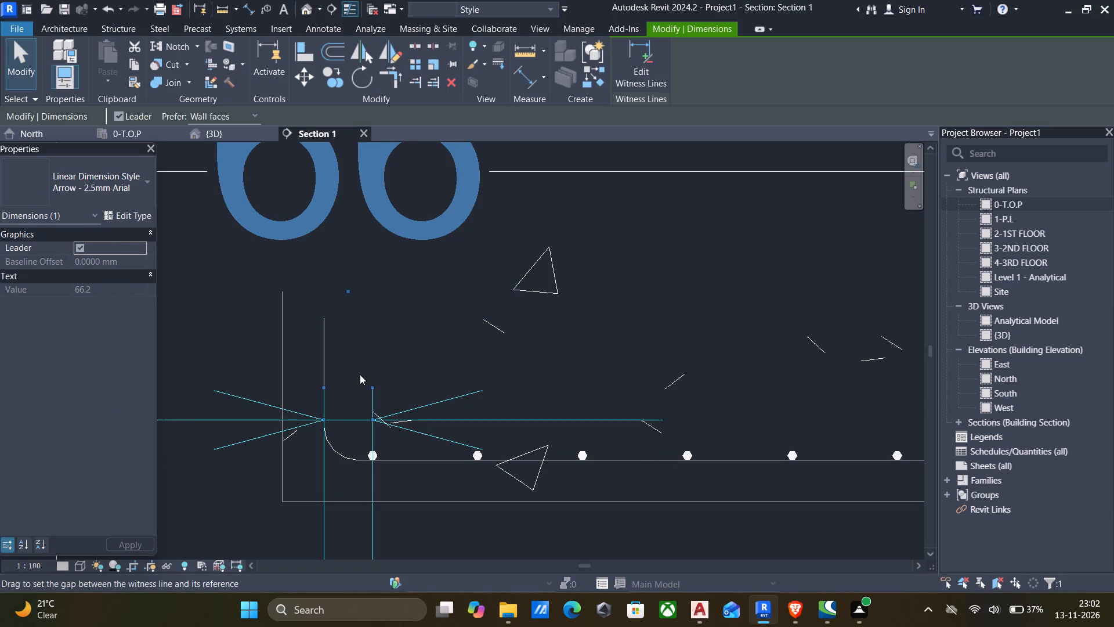
left_click(360, 374)
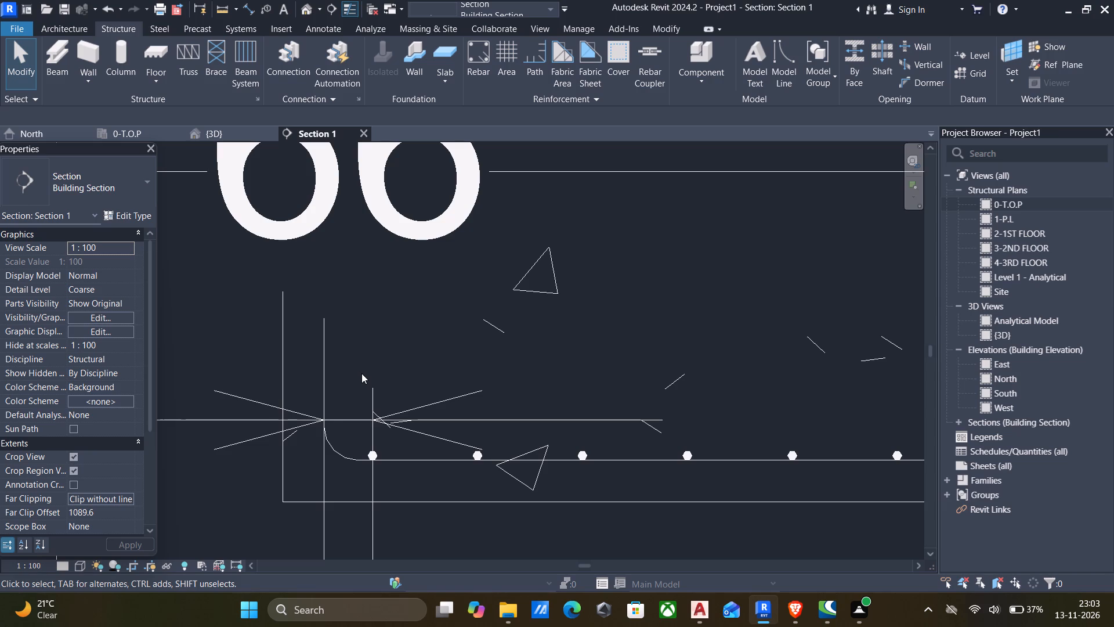
scroll(324, 392, "down", 5)
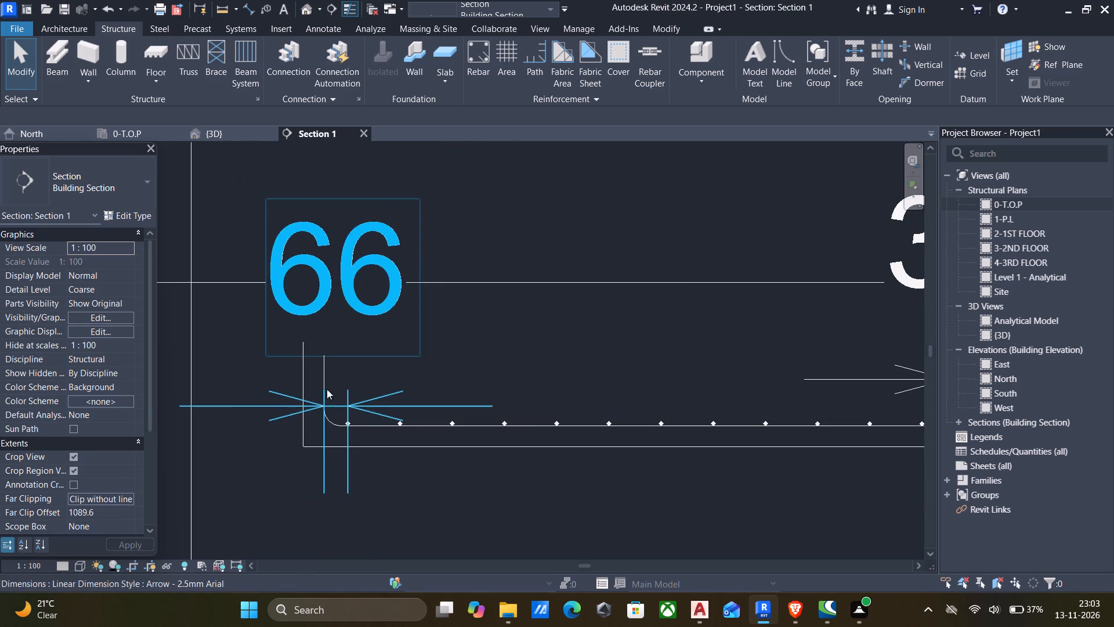
scroll(366, 406, "up", 5)
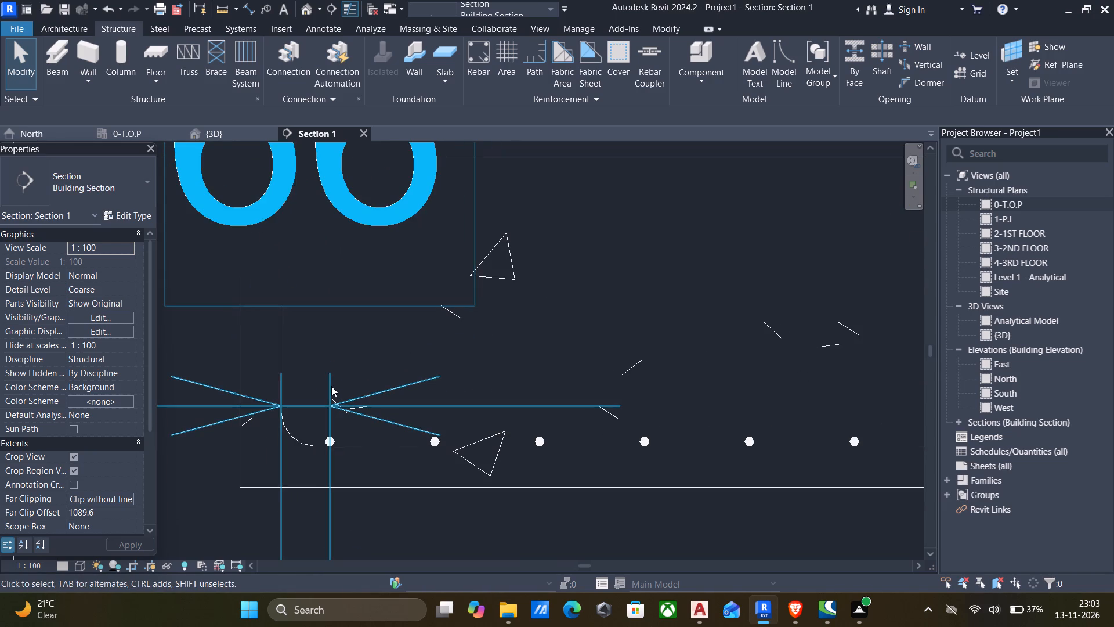
left_click(331, 386)
scroll(331, 386, "down", 5)
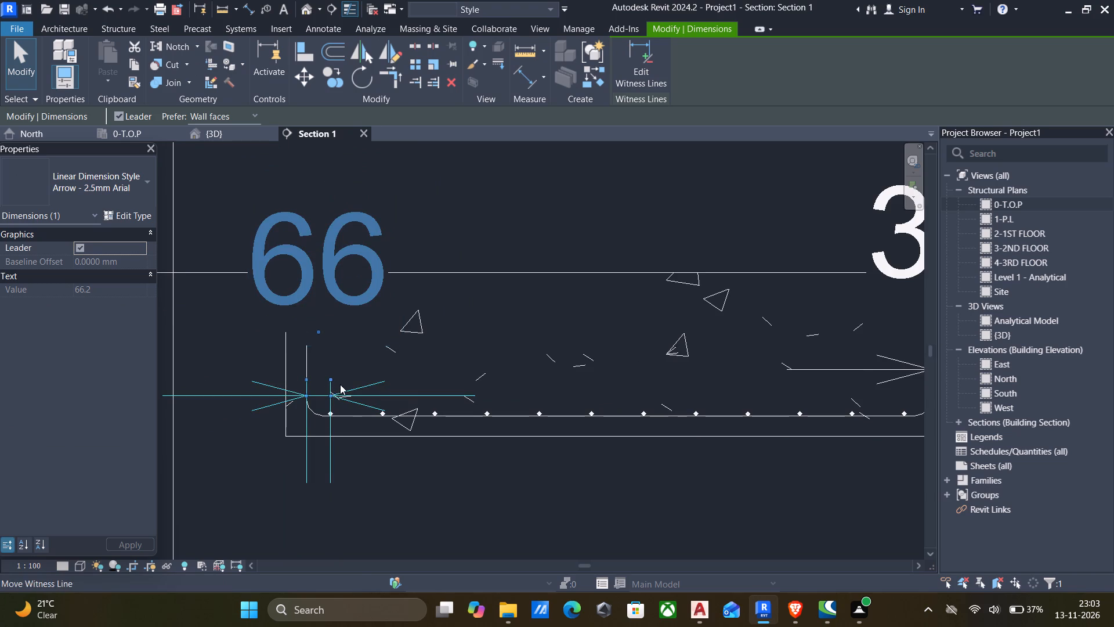
middle_click_drag(355, 374, 371, 365)
scroll(407, 398, "up", 5)
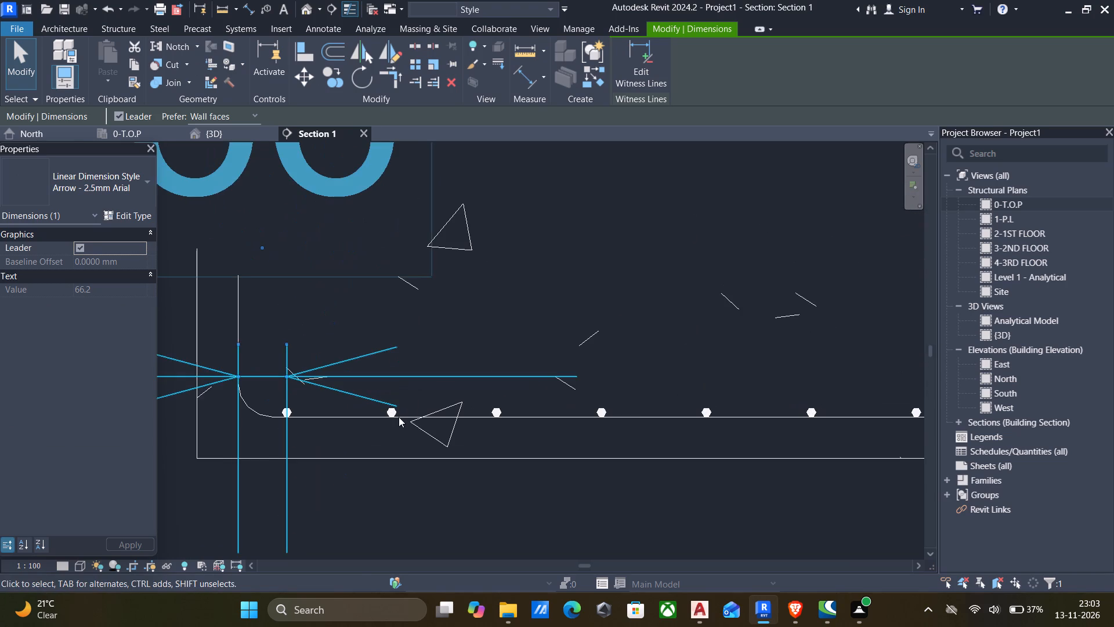
left_click(396, 415)
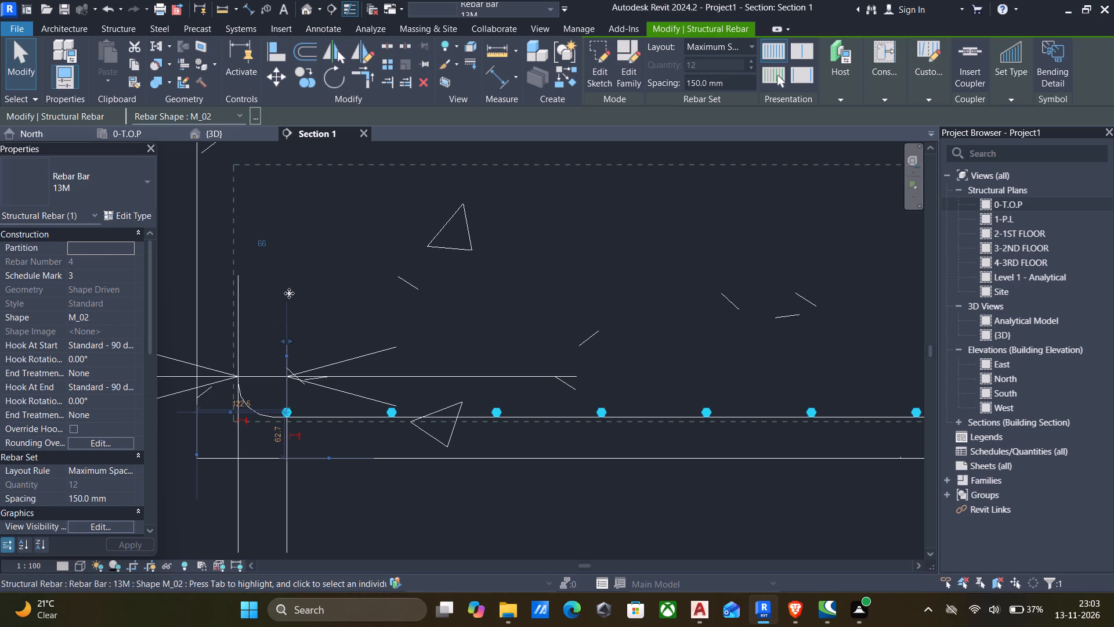
left_click(264, 242)
type("40")
key("Return")
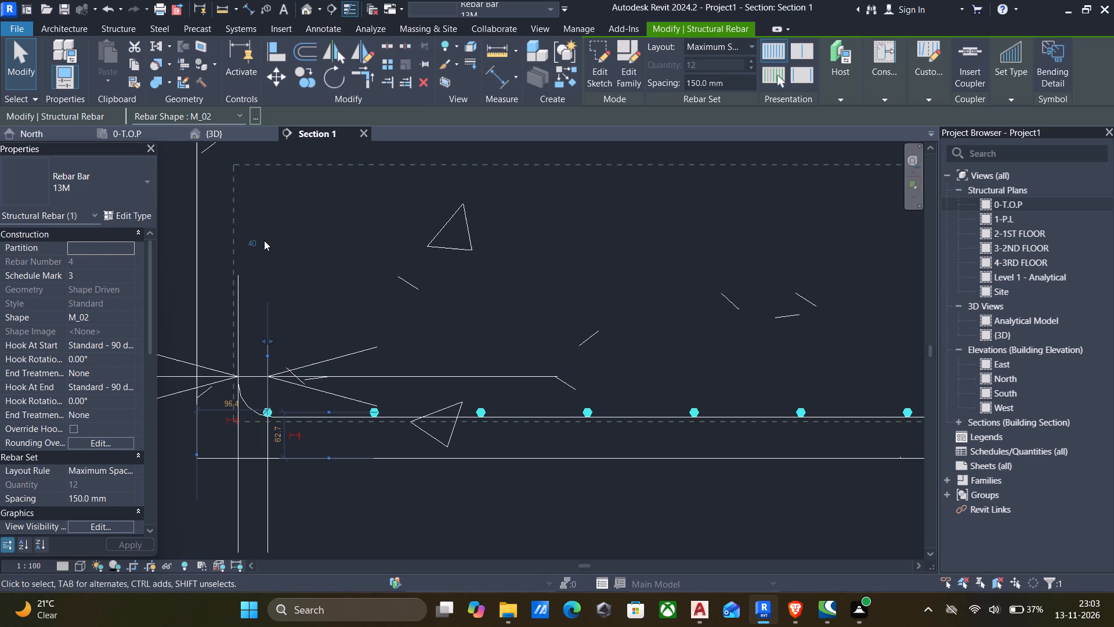
left_click(299, 262)
Examine the opposite corner of the footing, checking the bar leg's side cover dimension and the end bar of the 150 mm set.
scroll(300, 264, "down", 10)
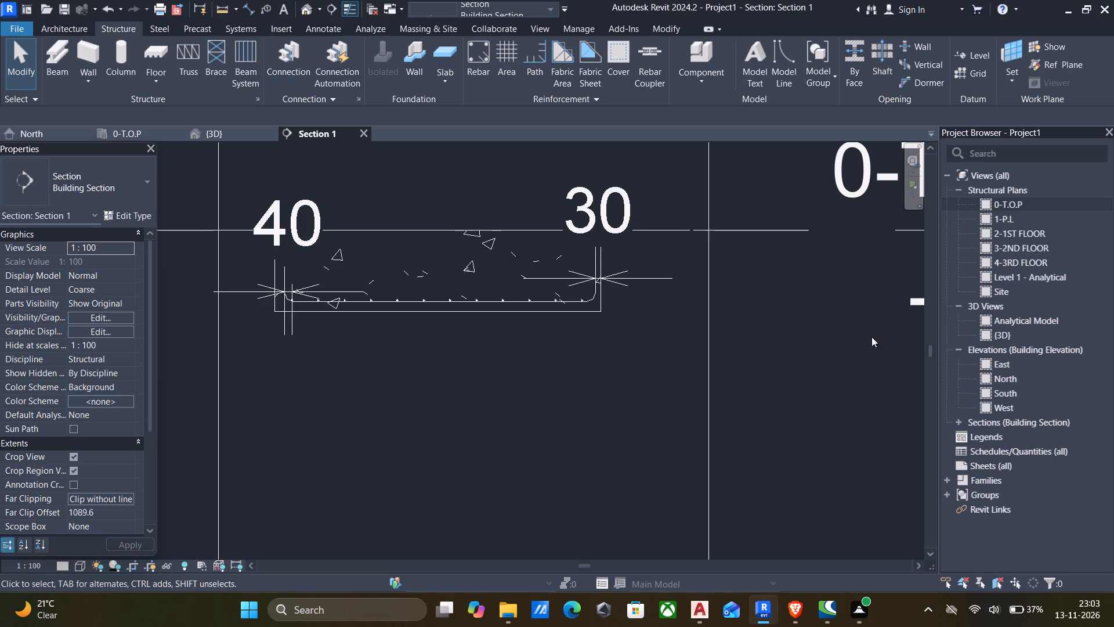
scroll(635, 275, "up", 4)
scroll(588, 269, "up", 9)
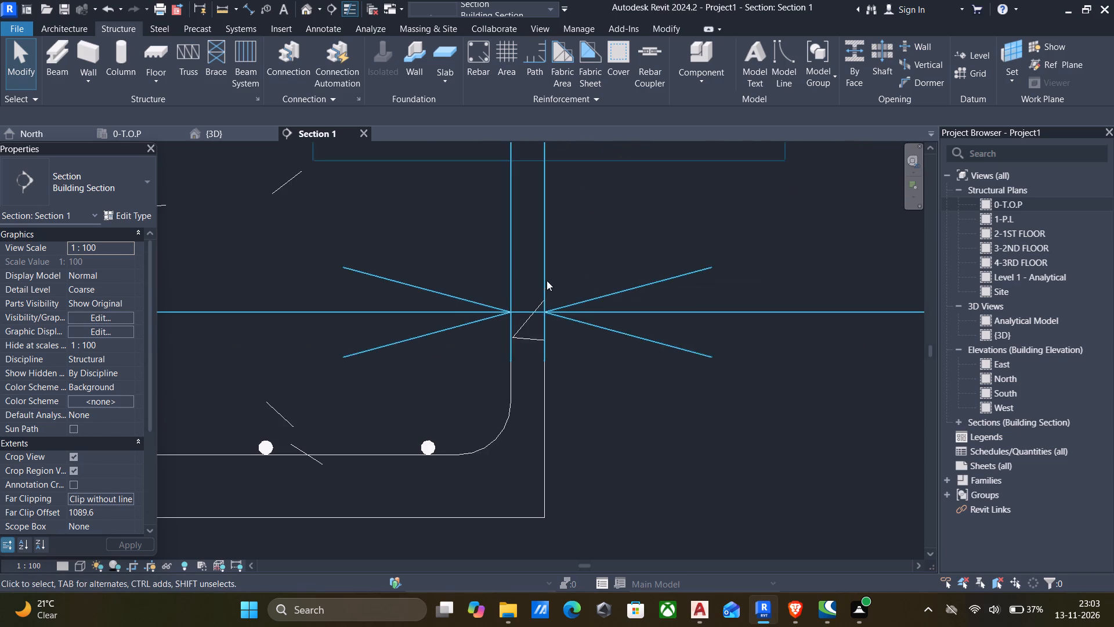
scroll(542, 283, "down", 5)
middle_click_drag(550, 290, 566, 330)
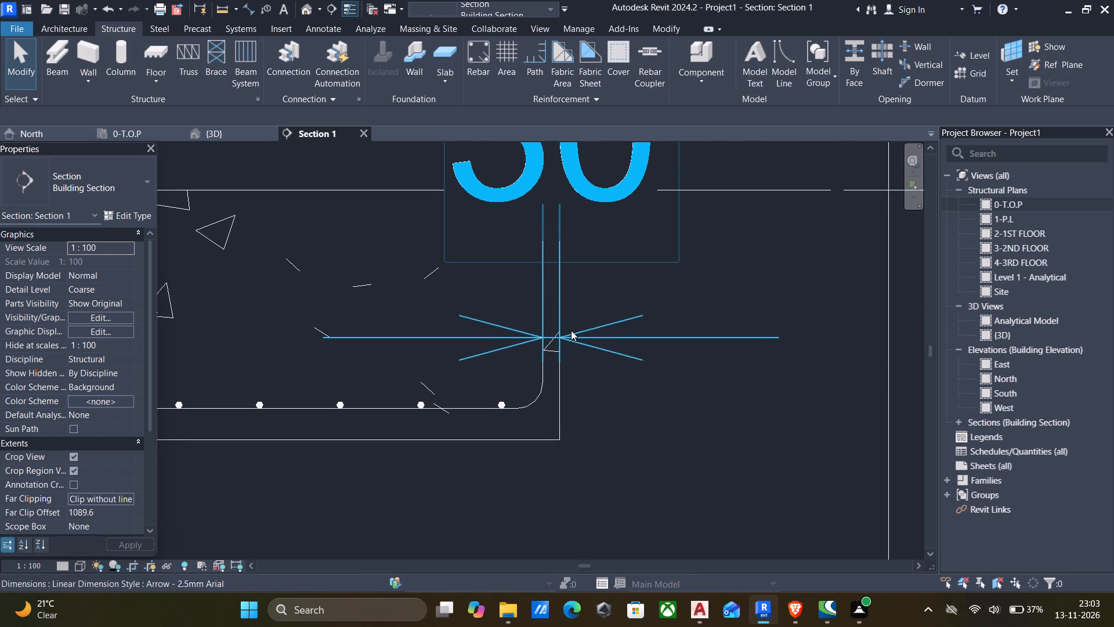
left_click(501, 403)
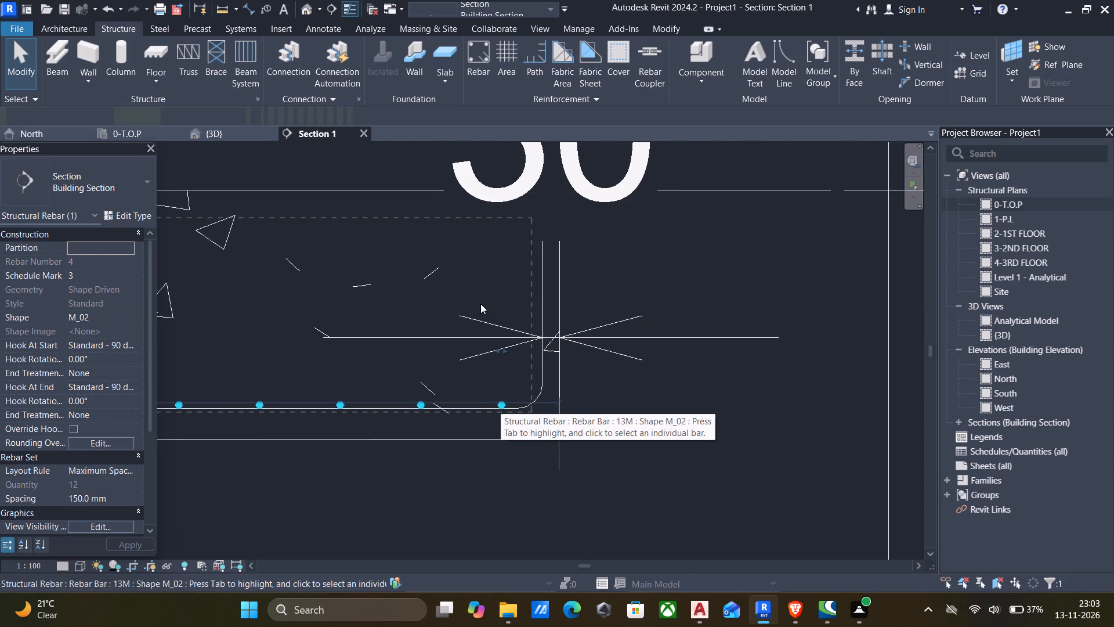
scroll(493, 251, "down", 5)
middle_click_drag(495, 260, 501, 302)
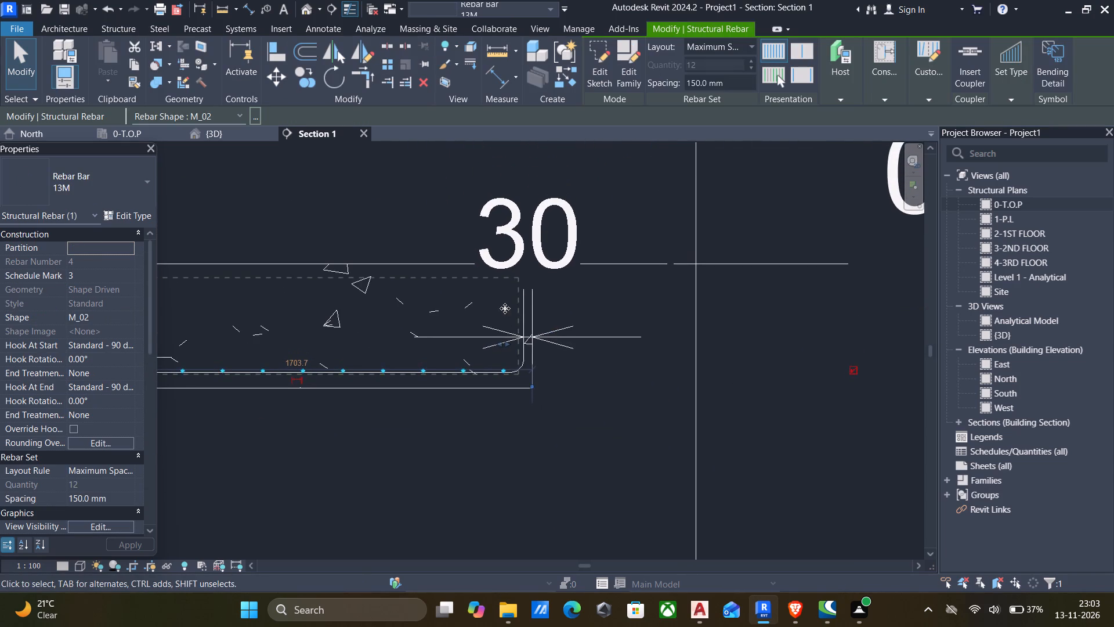
scroll(507, 313, "down", 3)
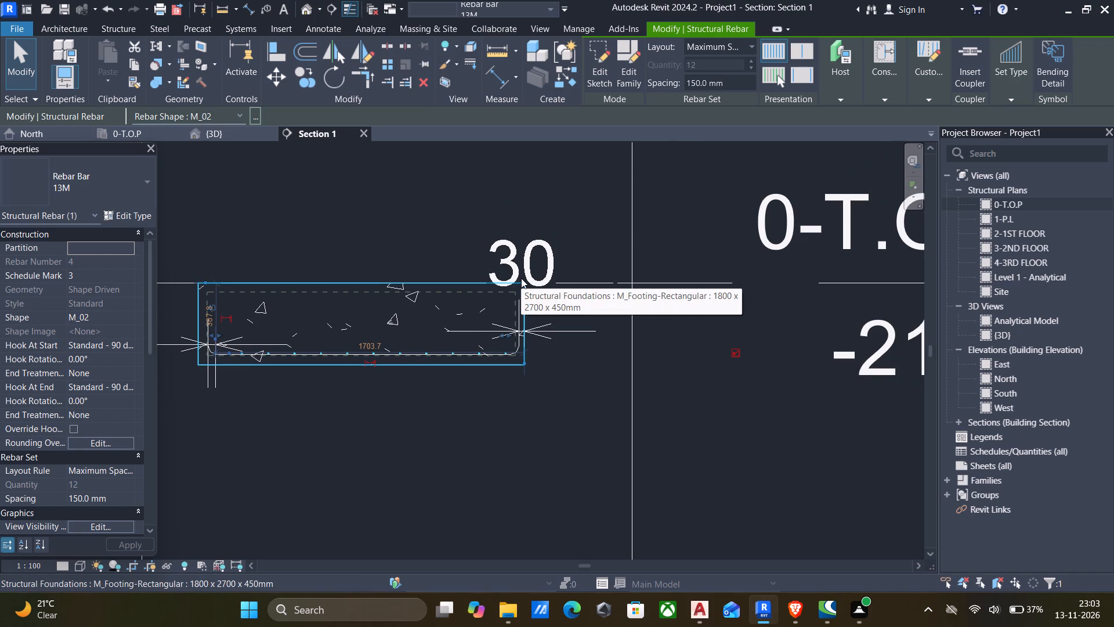
scroll(518, 322, "up", 4)
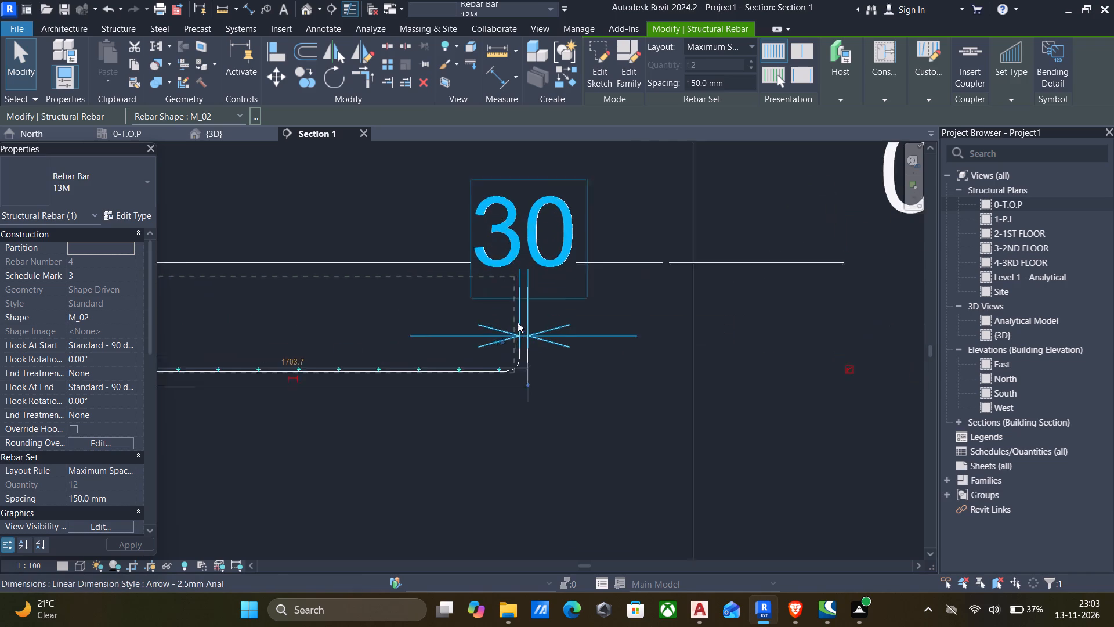
scroll(520, 353, "up", 9)
left_click(520, 333)
scroll(520, 333, "down", 4)
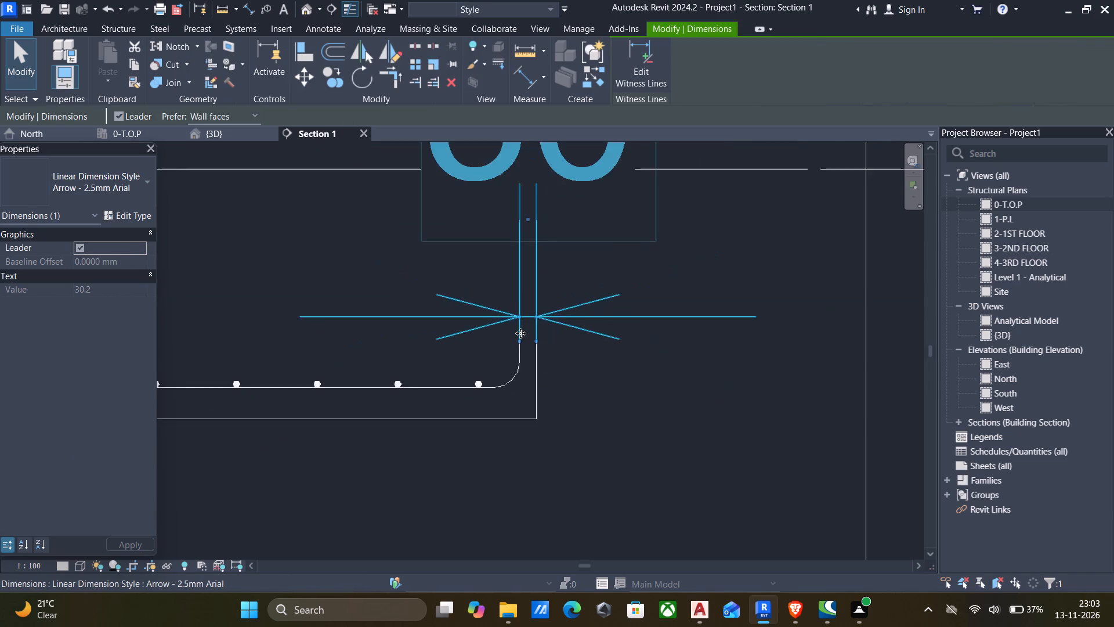
scroll(520, 333, "down", 6)
right_click(567, 377)
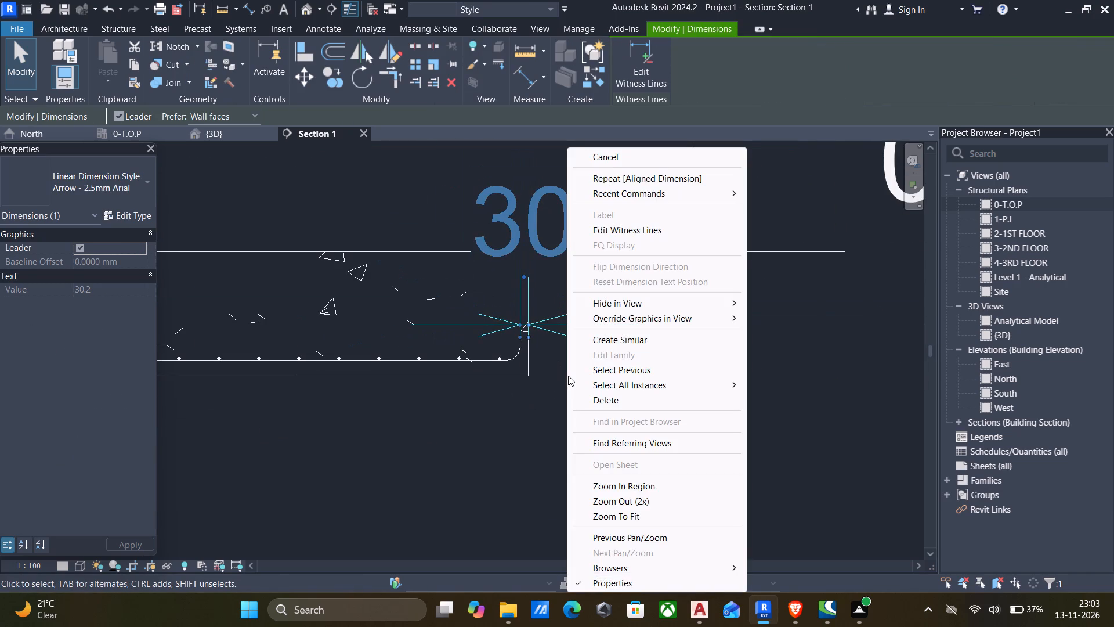
double_click(547, 379)
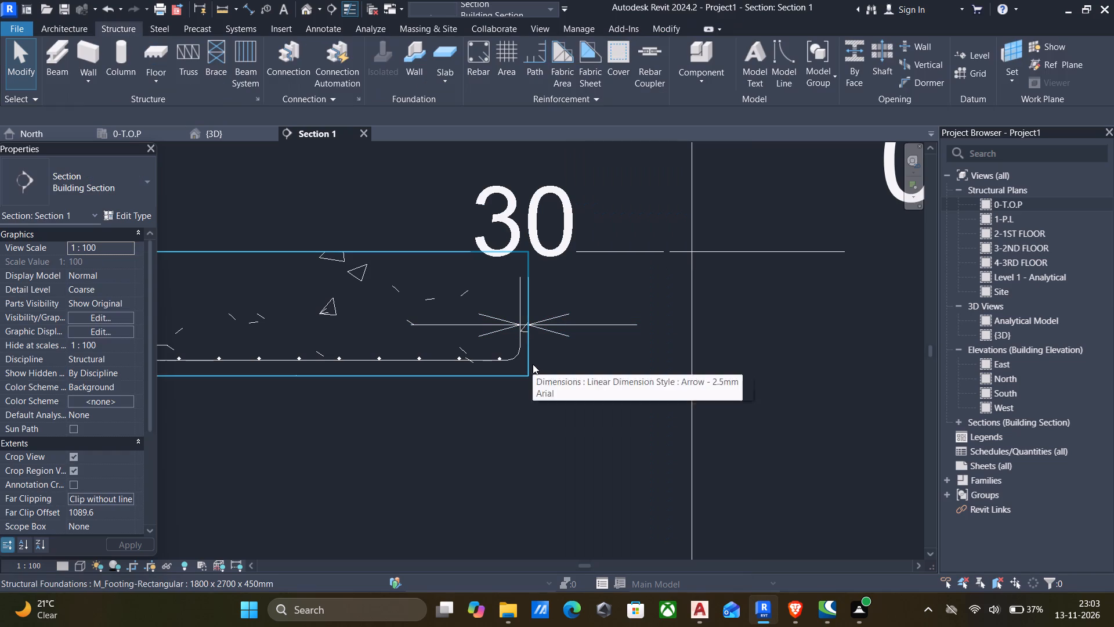
scroll(533, 363, "up", 4)
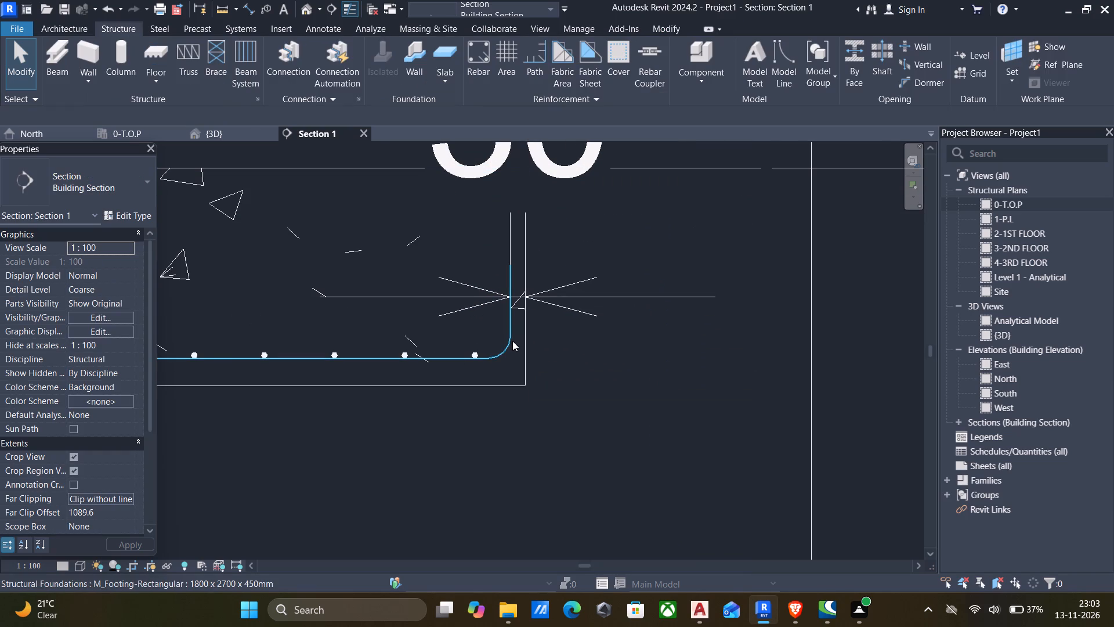
left_click(512, 341)
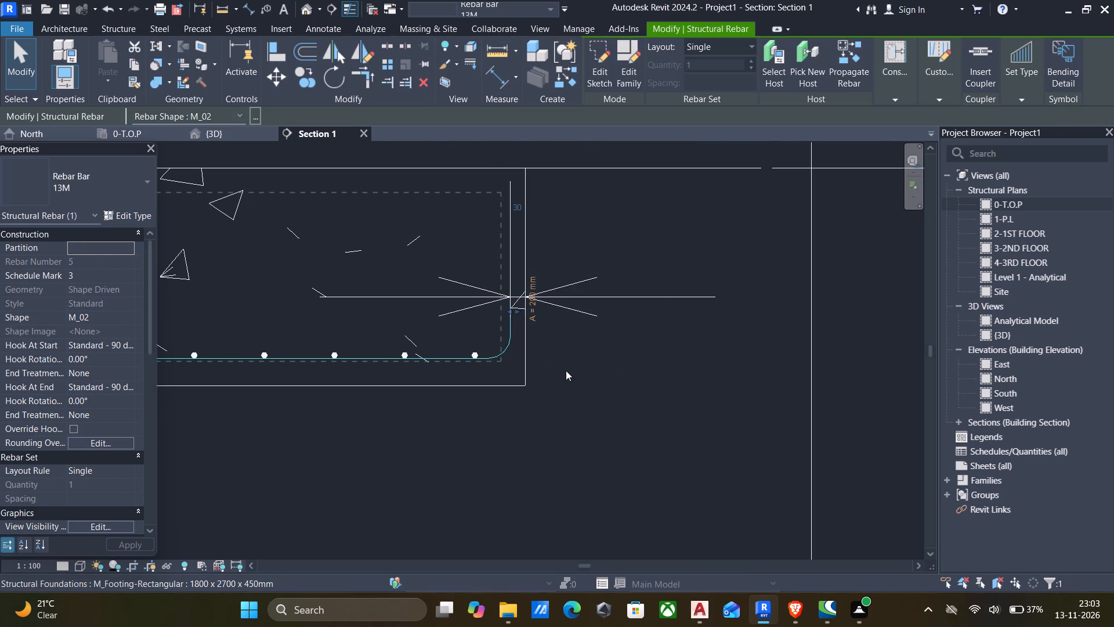
right_click(566, 371)
left_click(555, 371)
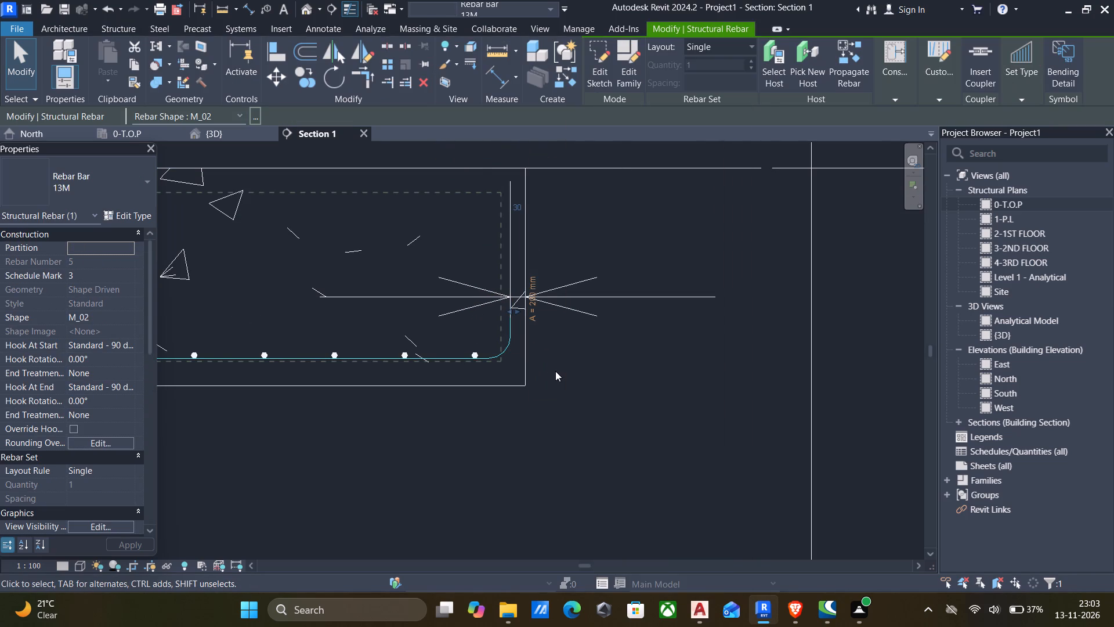
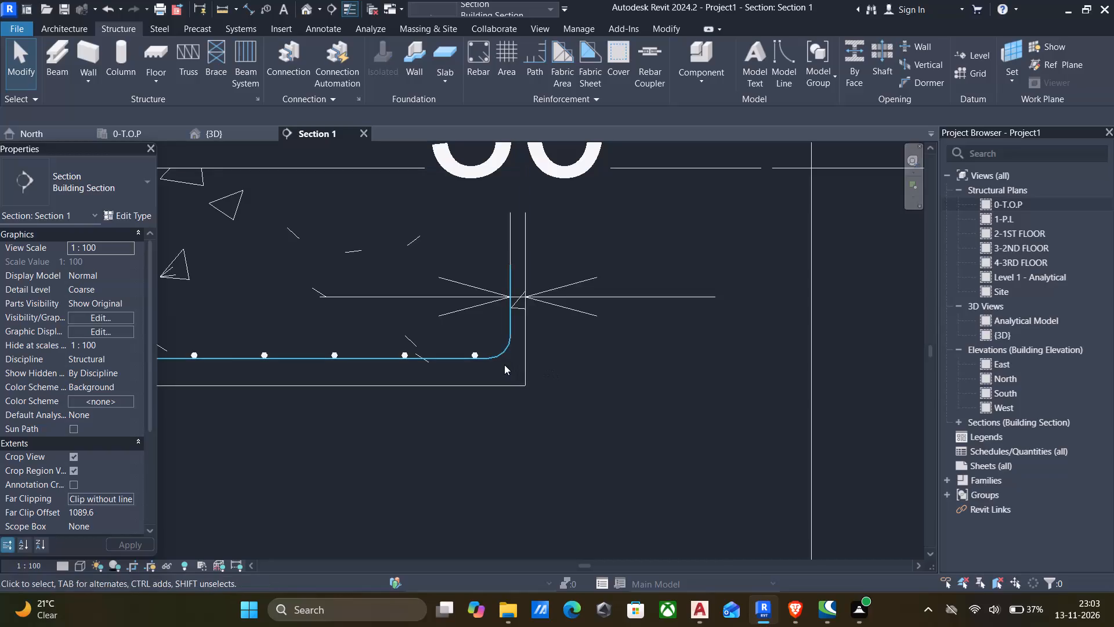
Inspect the end bar of the 150 mm set and the side cover dimension between the bar's vertical leg and the footing face.
scroll(504, 365, "up", 4)
scroll(438, 347, "up", 5)
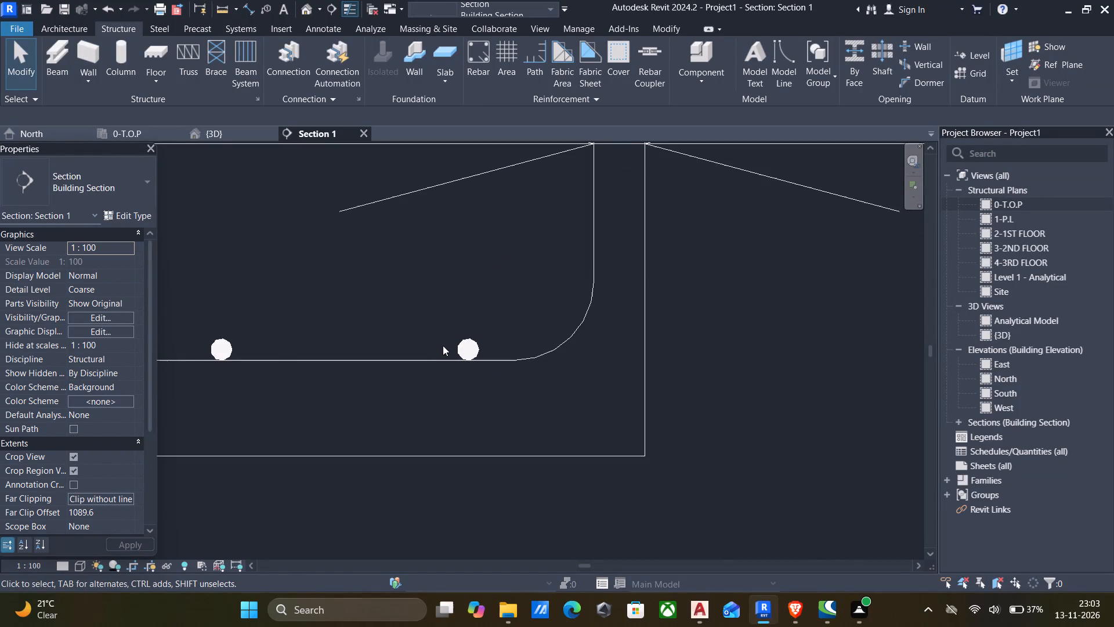
left_click(458, 350)
scroll(466, 349, "down", 6)
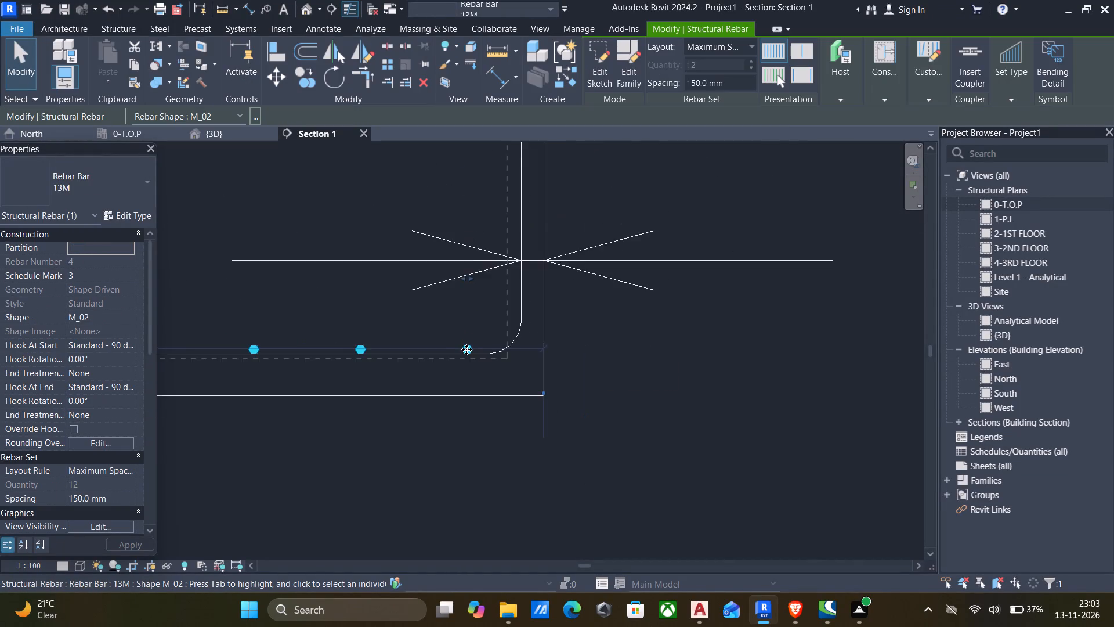
scroll(466, 349, "down", 11)
middle_click_drag(466, 350, 481, 392)
scroll(481, 392, "up", 11)
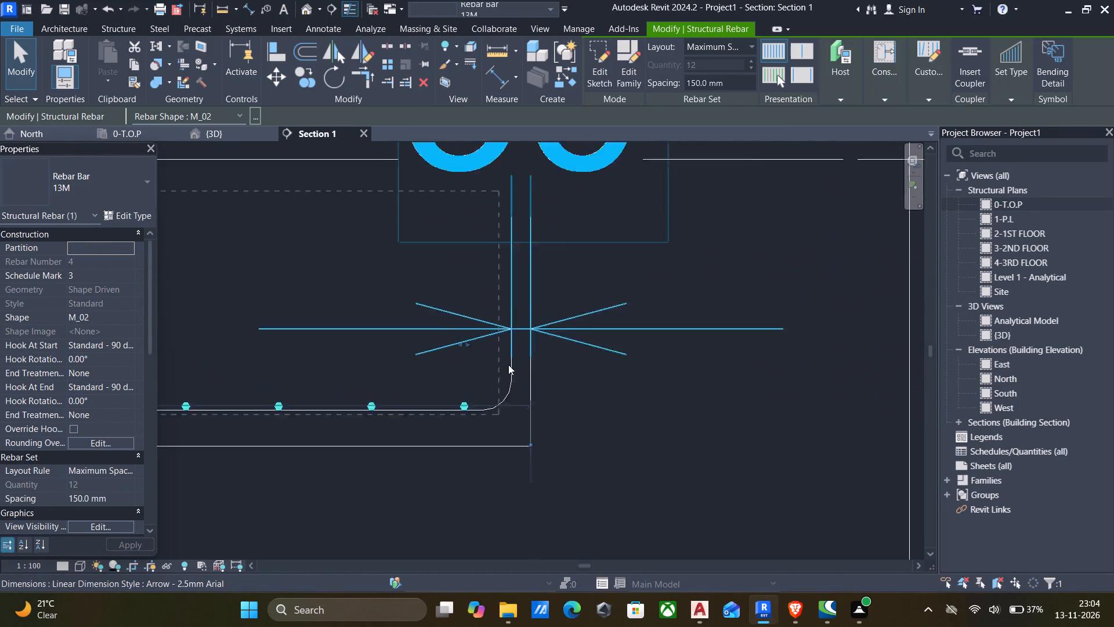
scroll(508, 365, "up", 6)
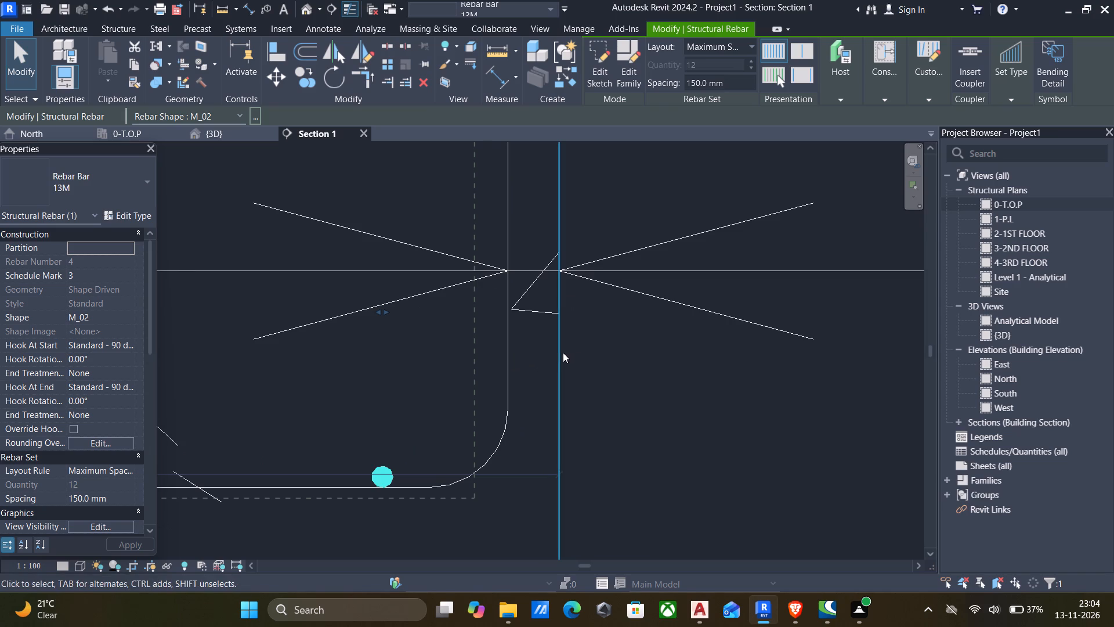
left_click(559, 351)
scroll(558, 351, "down", 14)
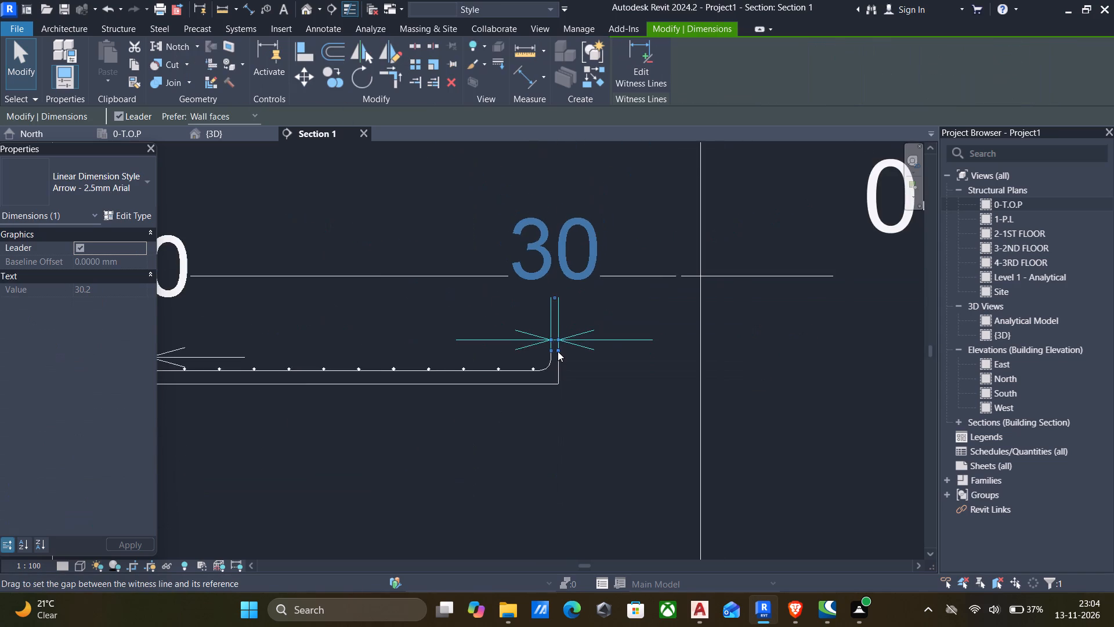
scroll(558, 351, "up", 4)
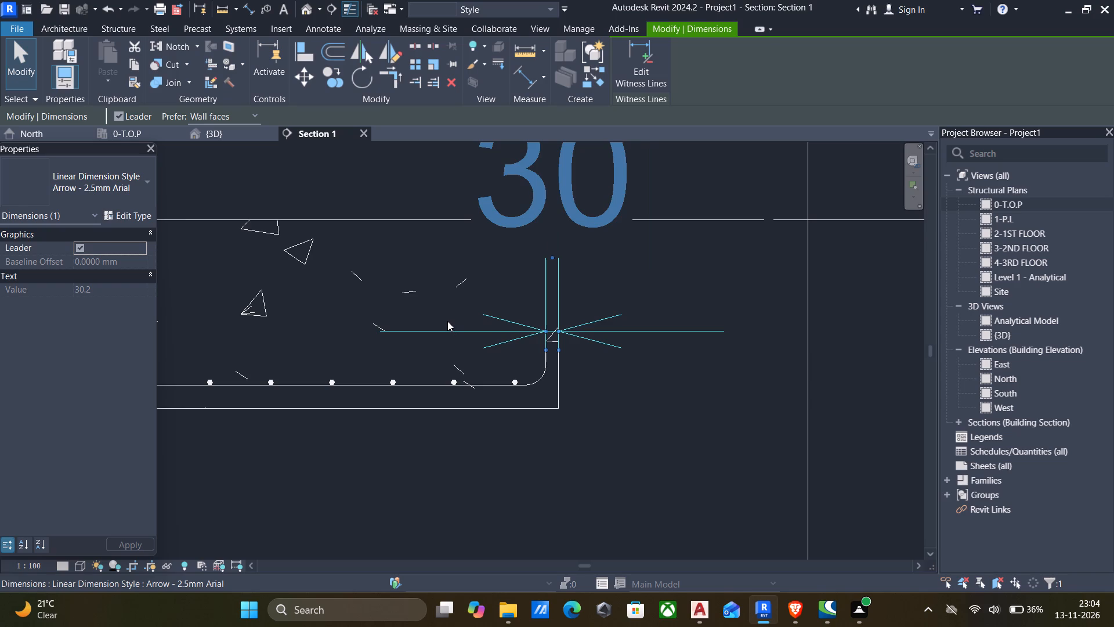
key("Escape")
key("Escape")
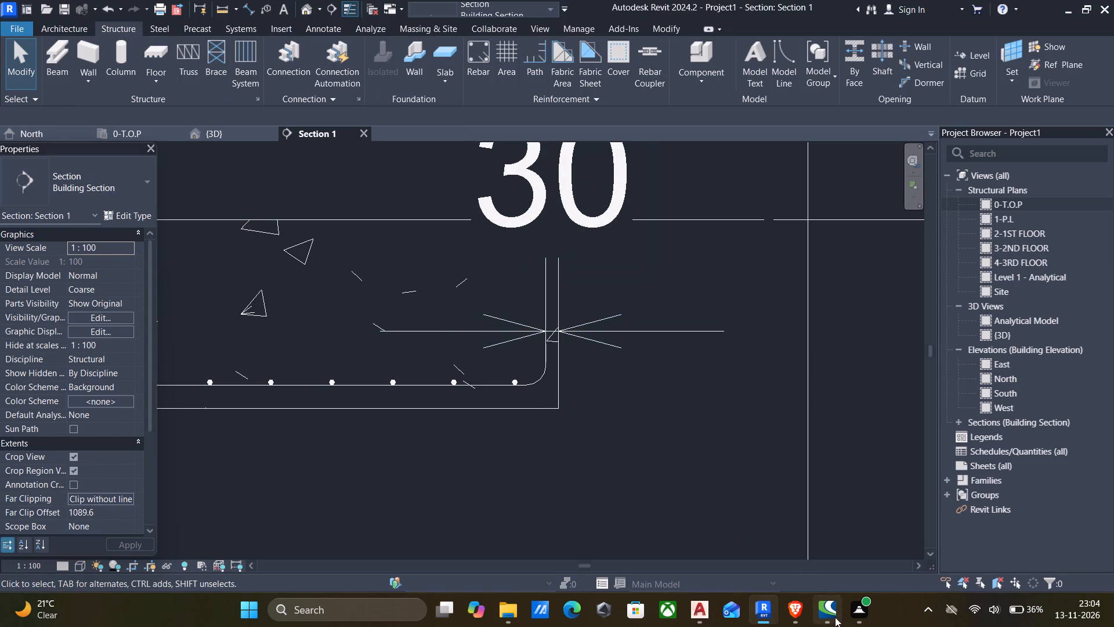
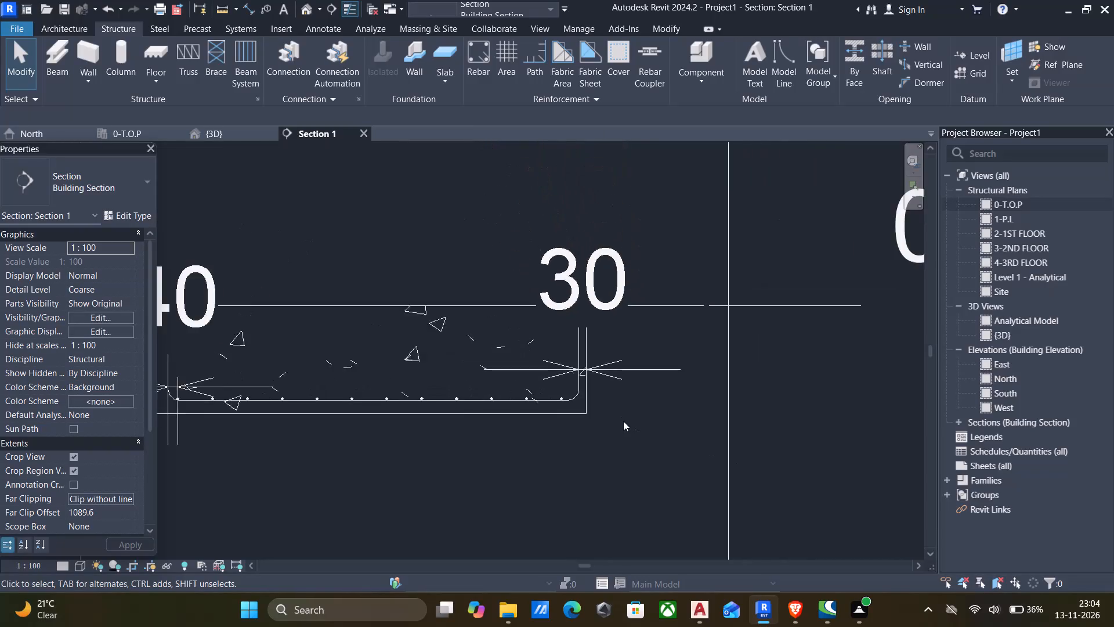
Open the default 3D view and examine the rebar in the reinforced footings and the overall foundation layout.
scroll(623, 421, "down", 7)
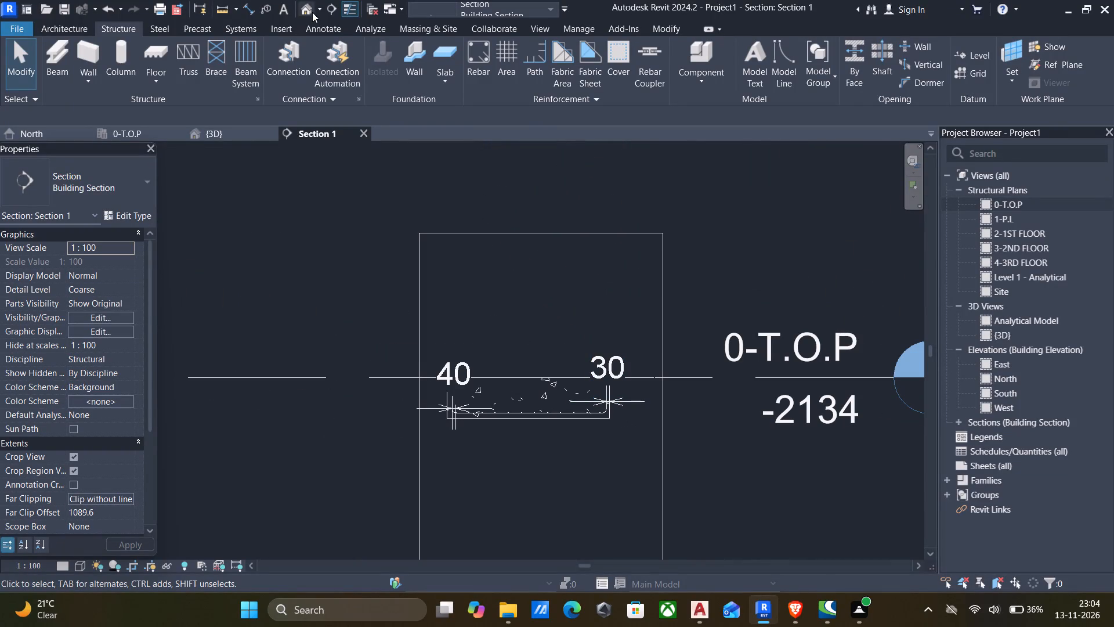
left_click(304, 18)
left_click(309, 13)
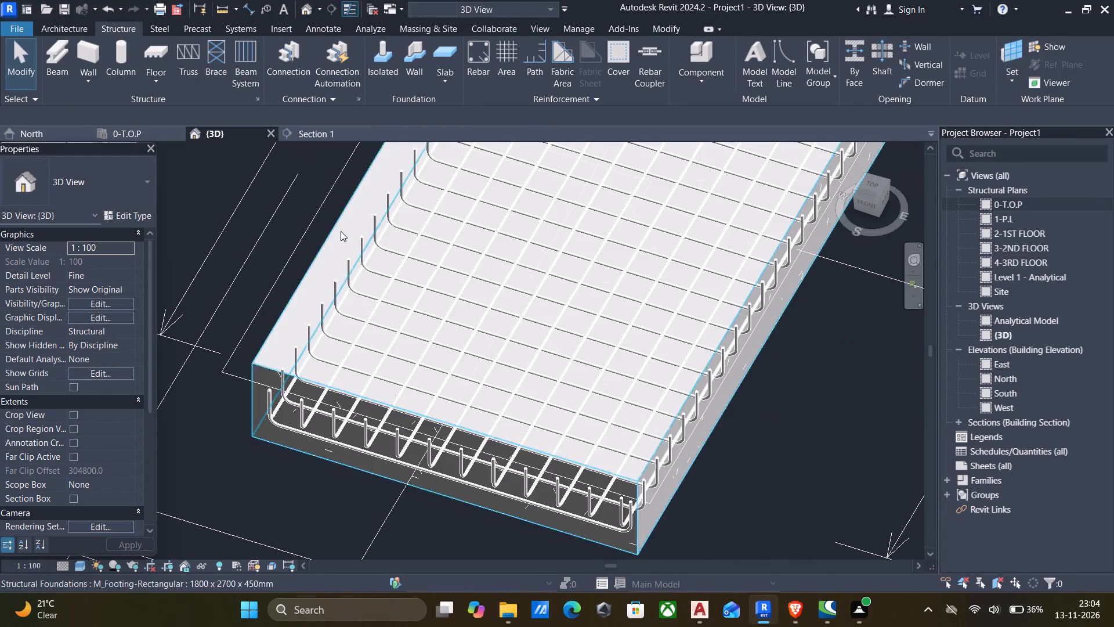
scroll(349, 246, "down", 5)
middle_click_drag(349, 255, 372, 352)
scroll(353, 272, "down", 1)
scroll(372, 352, "up", 1)
scroll(460, 336, "up", 2)
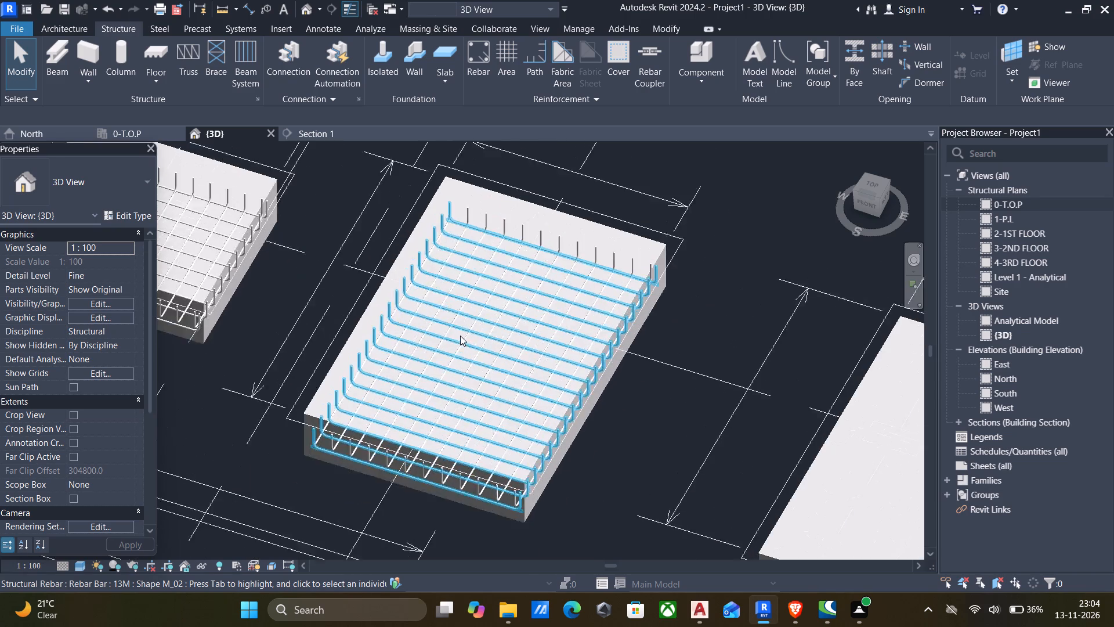
scroll(460, 336, "up", 1)
scroll(460, 336, "down", 8)
middle_click_drag(478, 329, 574, 244)
scroll(572, 252, "down", 5)
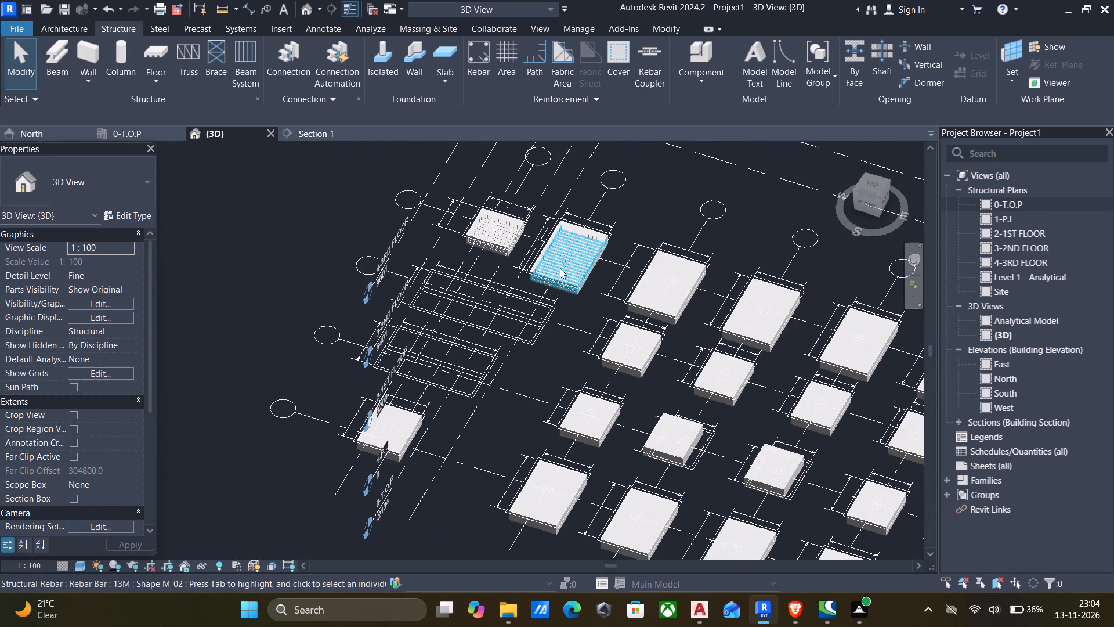
middle_click_drag(523, 261, 471, 248)
scroll(481, 278, "down", 2)
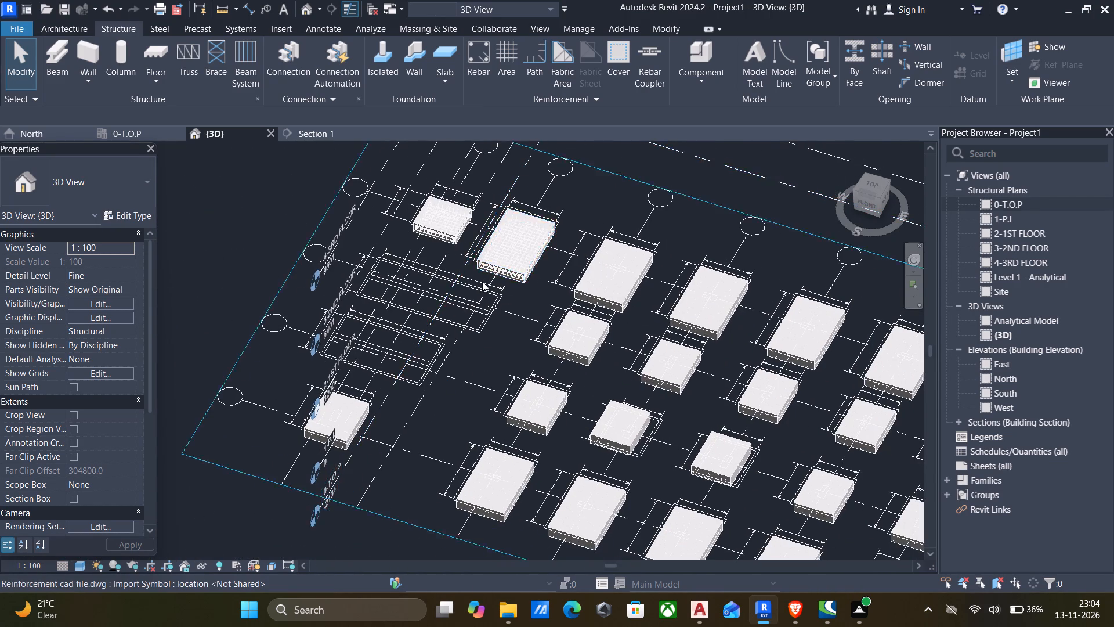
scroll(482, 282, "down", 2)
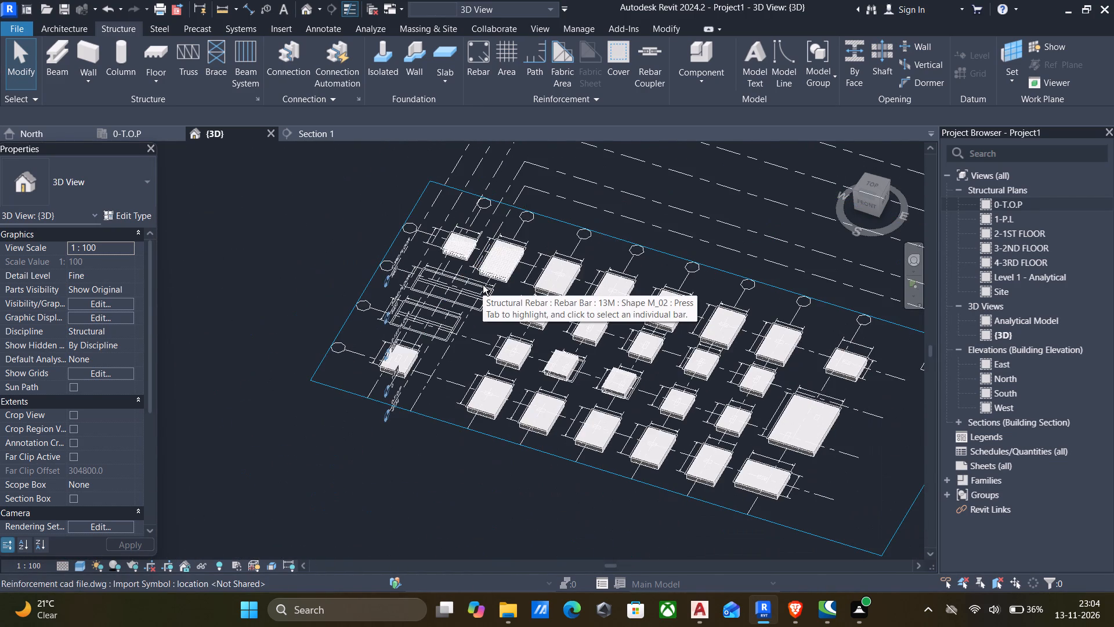
Start saving the project and choose the REVIT STRUCTURE PLANS folder on the OS (C:) drive as its location.
key("ctrl+s")
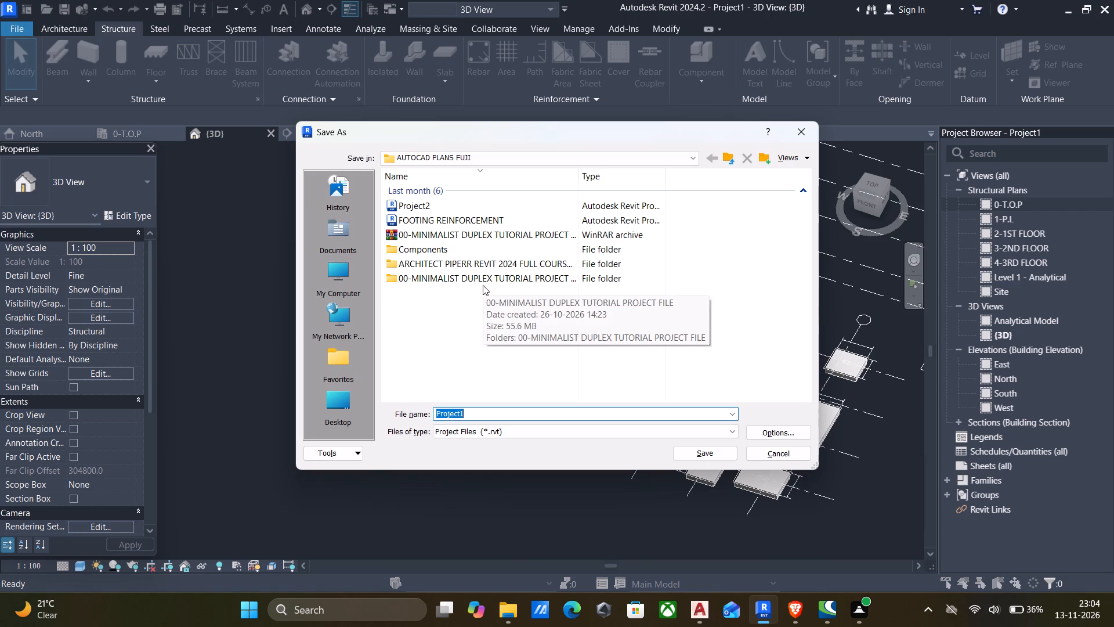
scroll(345, 352, "down", 4)
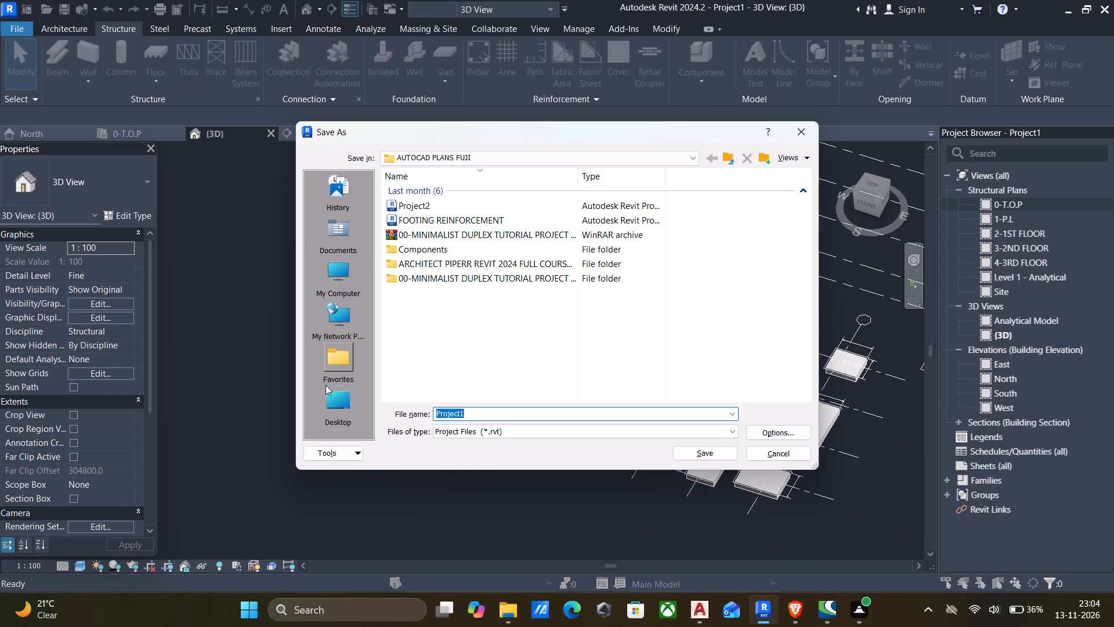
double_click(332, 397)
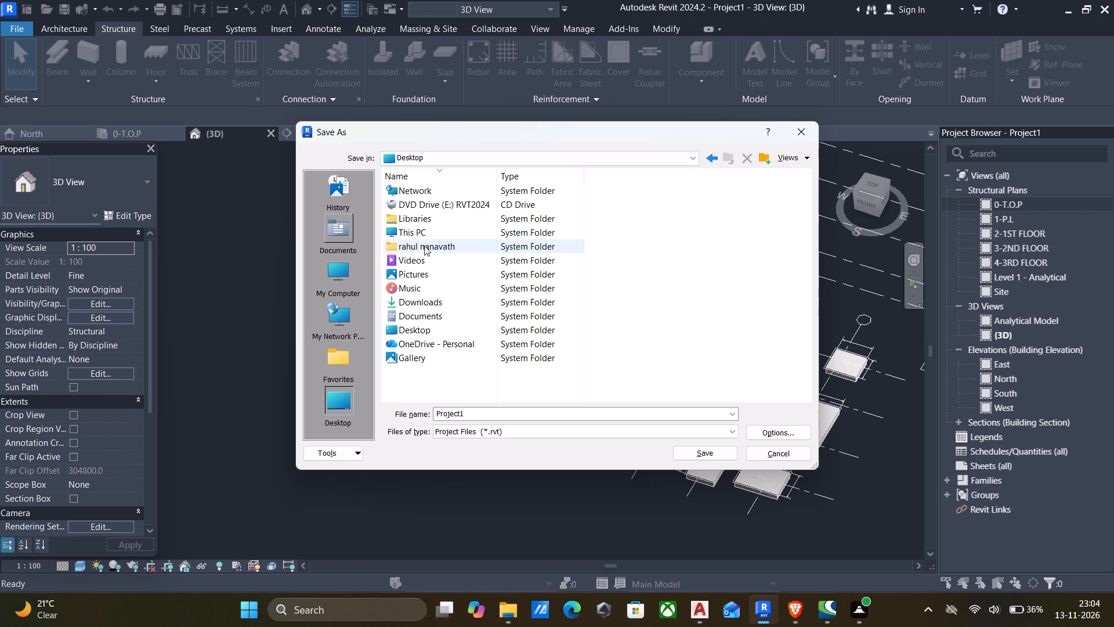
double_click(419, 228)
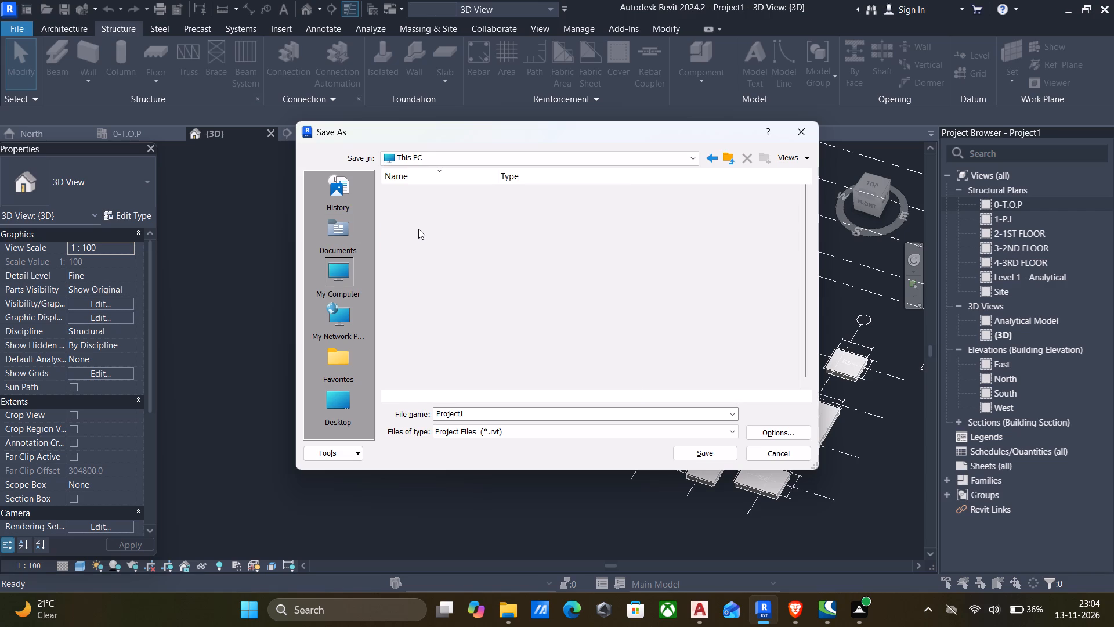
double_click(435, 208)
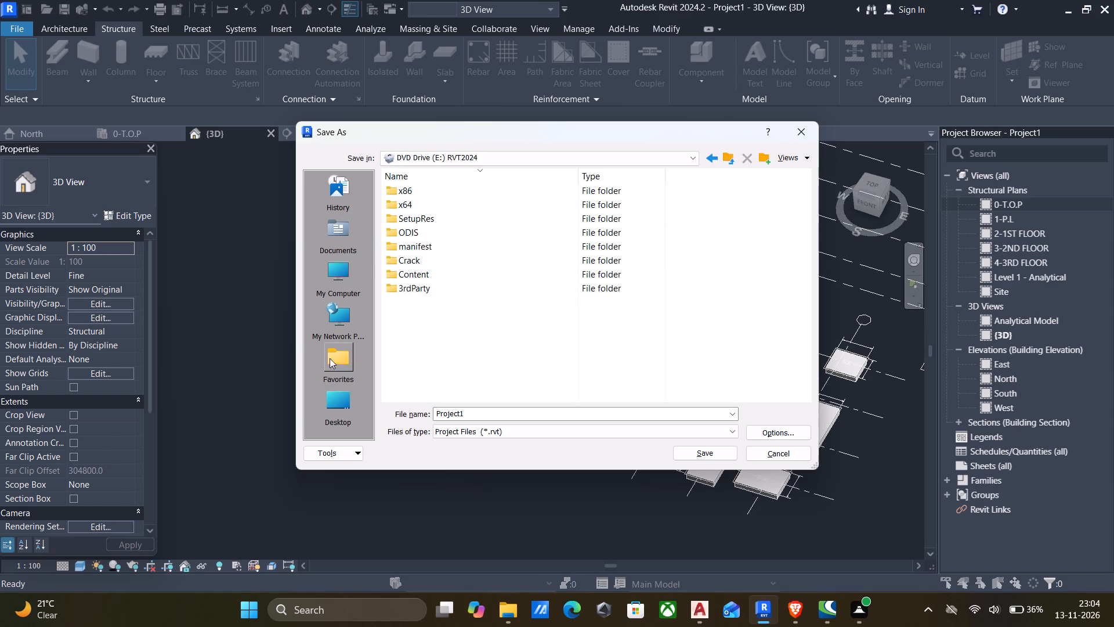
left_click(333, 403)
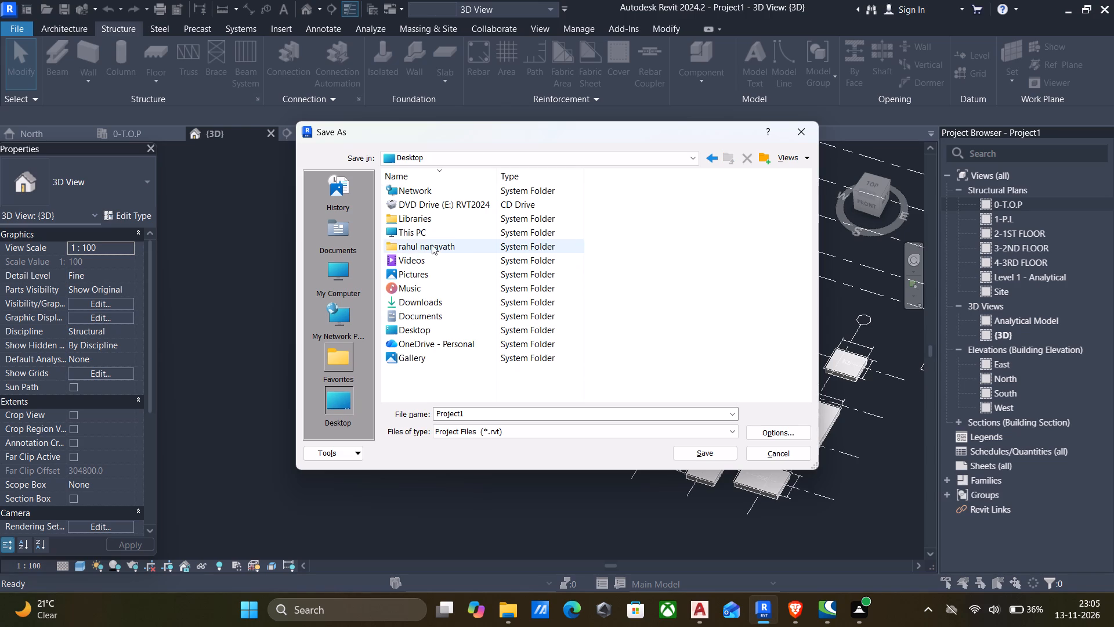
left_click(407, 301)
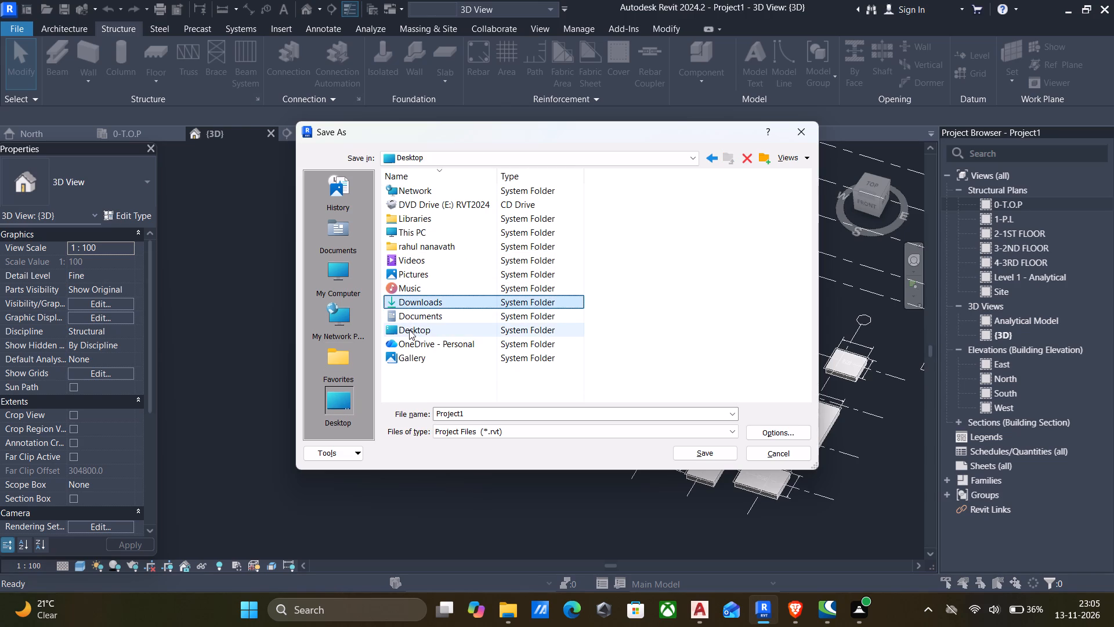
double_click(414, 329)
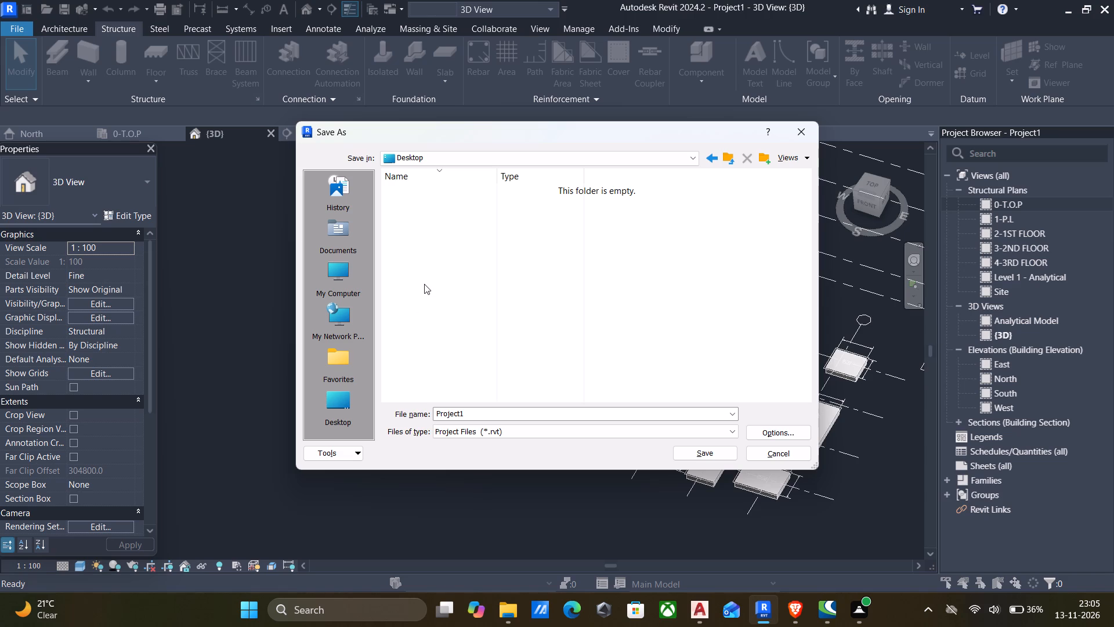
left_click(345, 393)
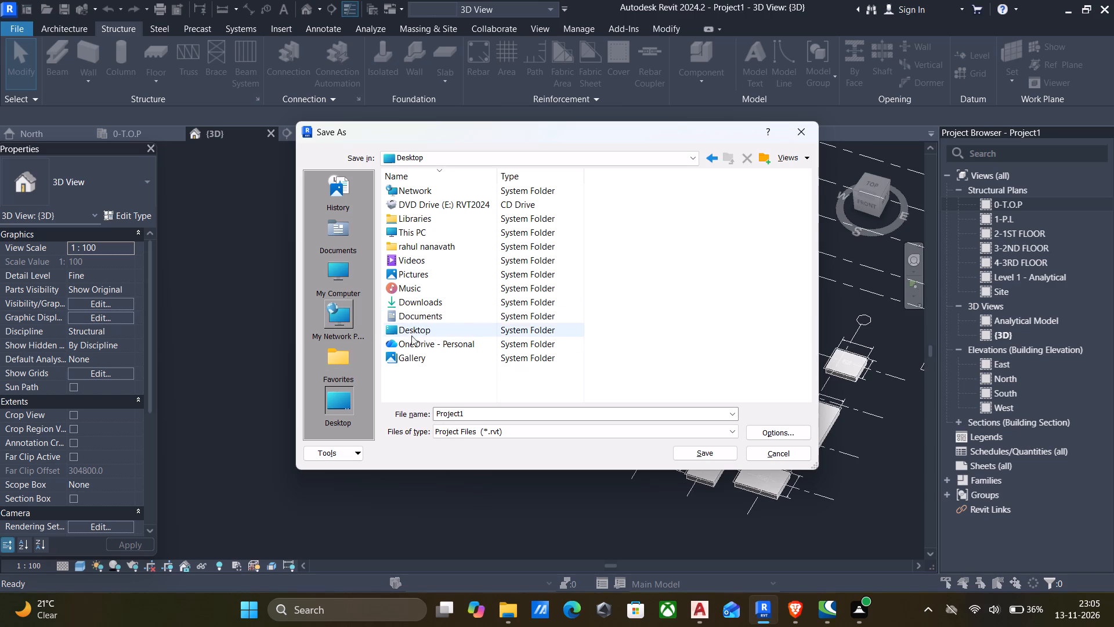
double_click(424, 235)
double_click(429, 207)
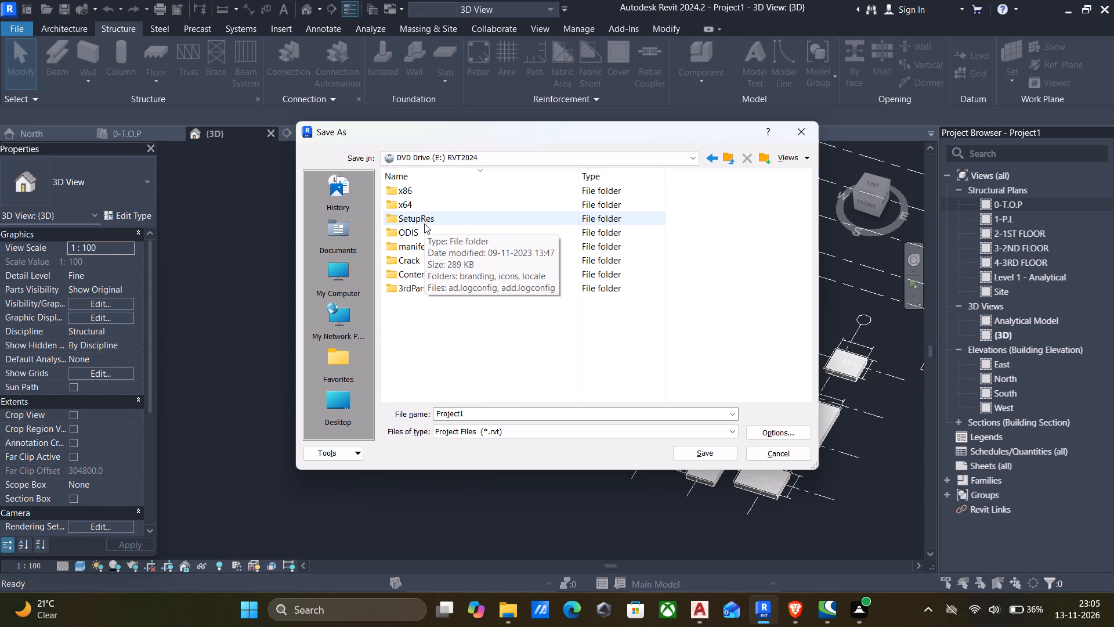
left_click(712, 162)
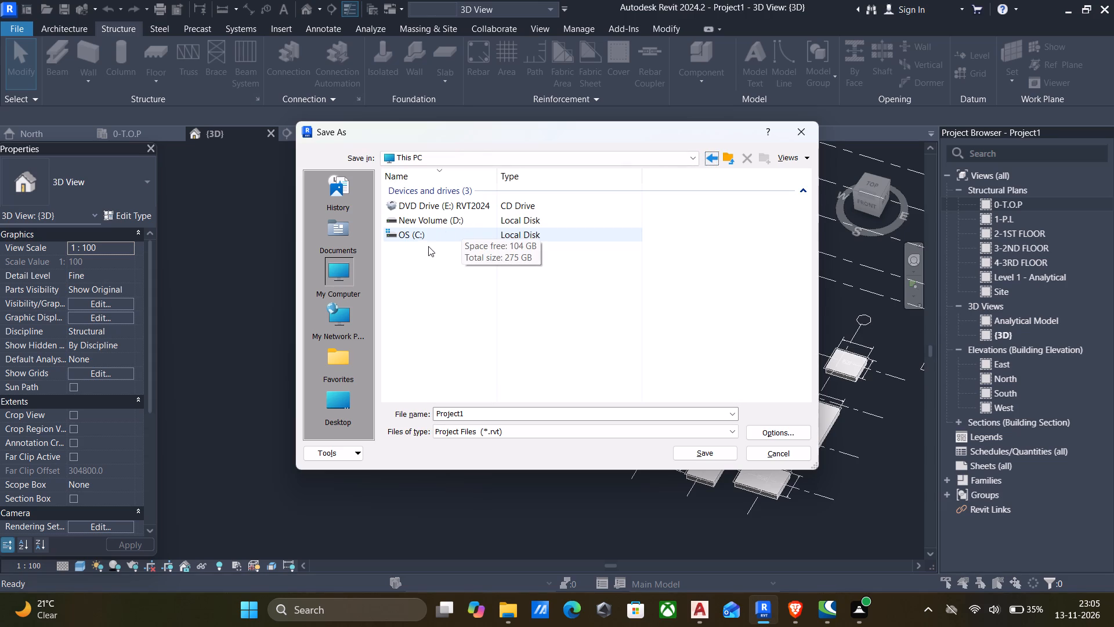
left_click(349, 407)
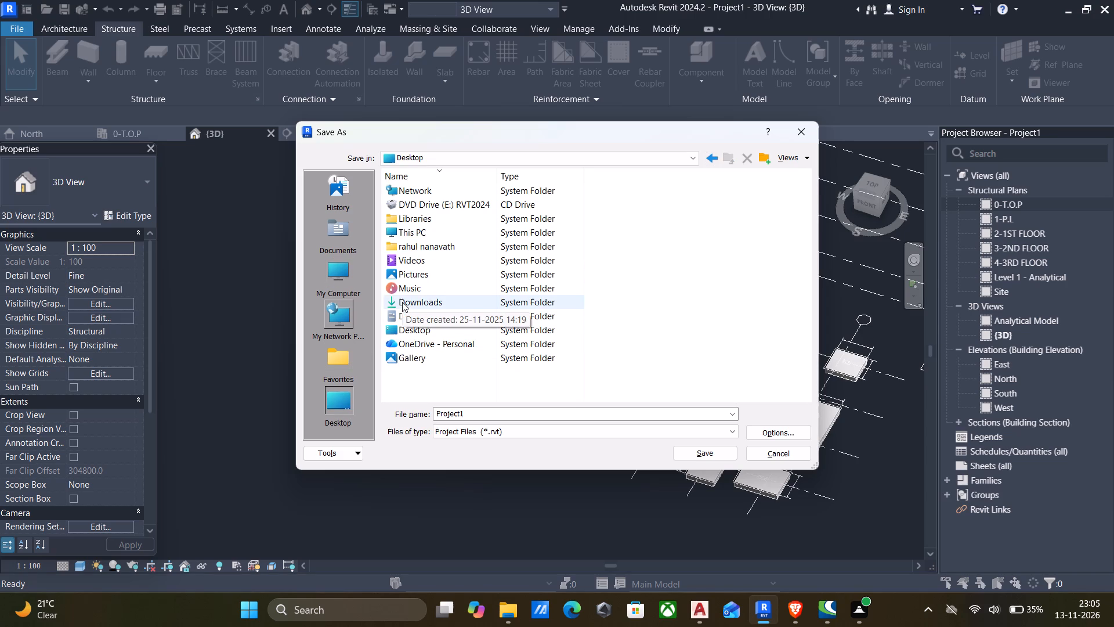
double_click(432, 234)
double_click(428, 235)
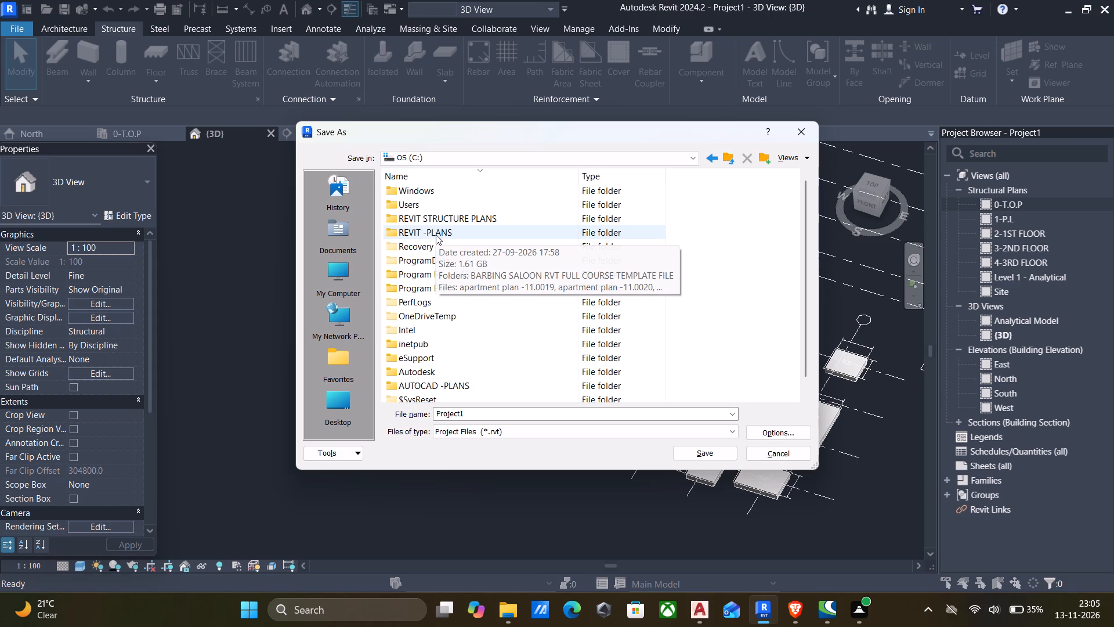
double_click(488, 215)
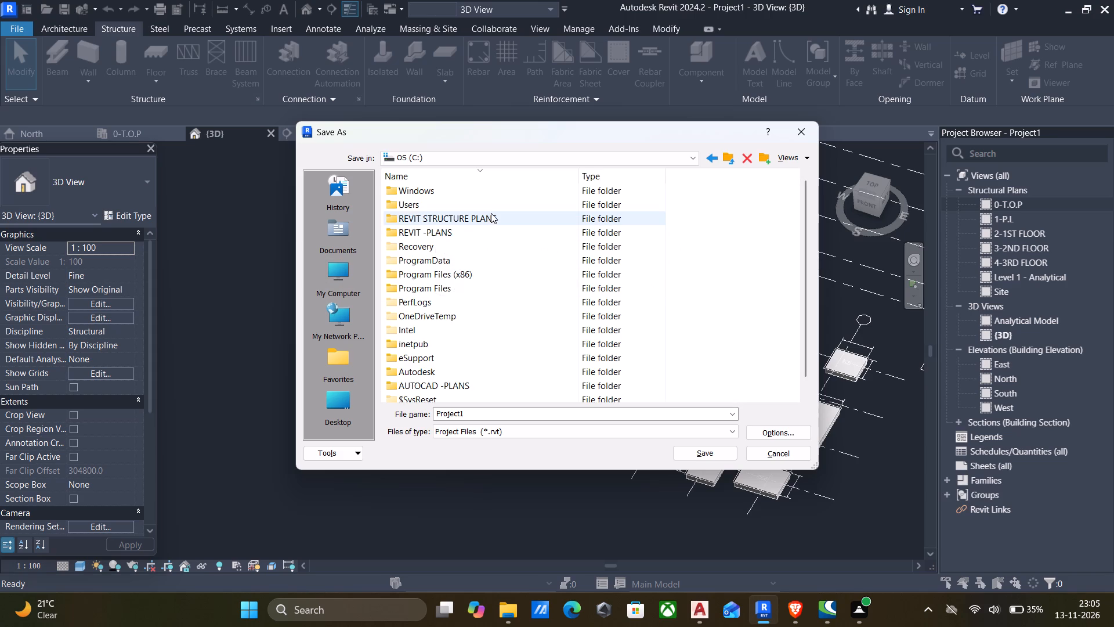
double_click(389, 218)
double_click(395, 218)
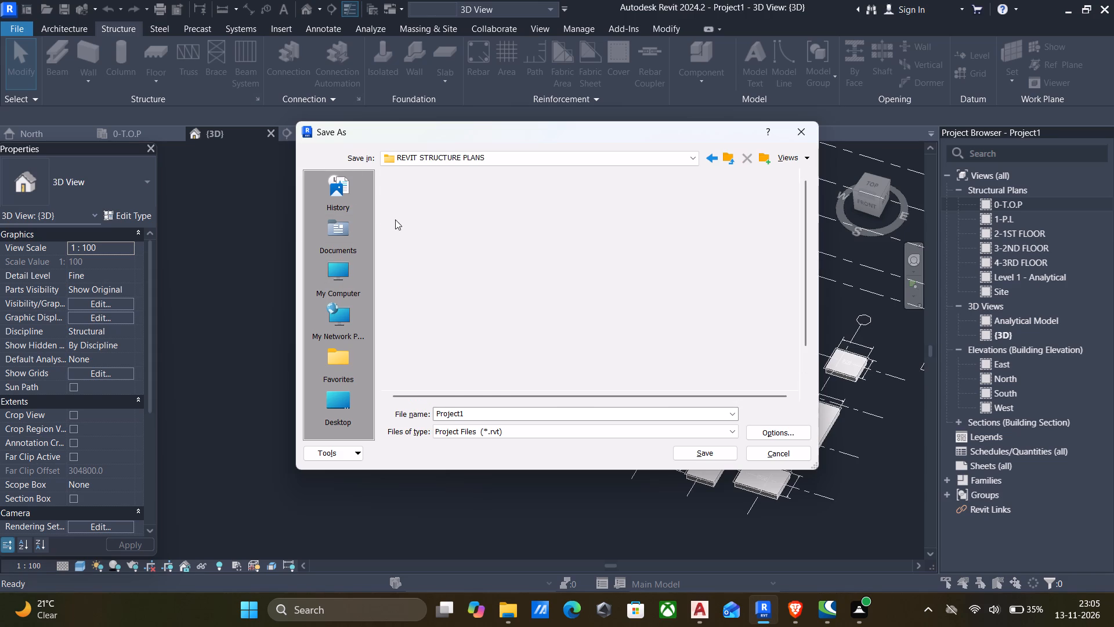
Name the project file "Structural Design and Reinforcement Modeling in Revit-111" and save it.
left_click(512, 412)
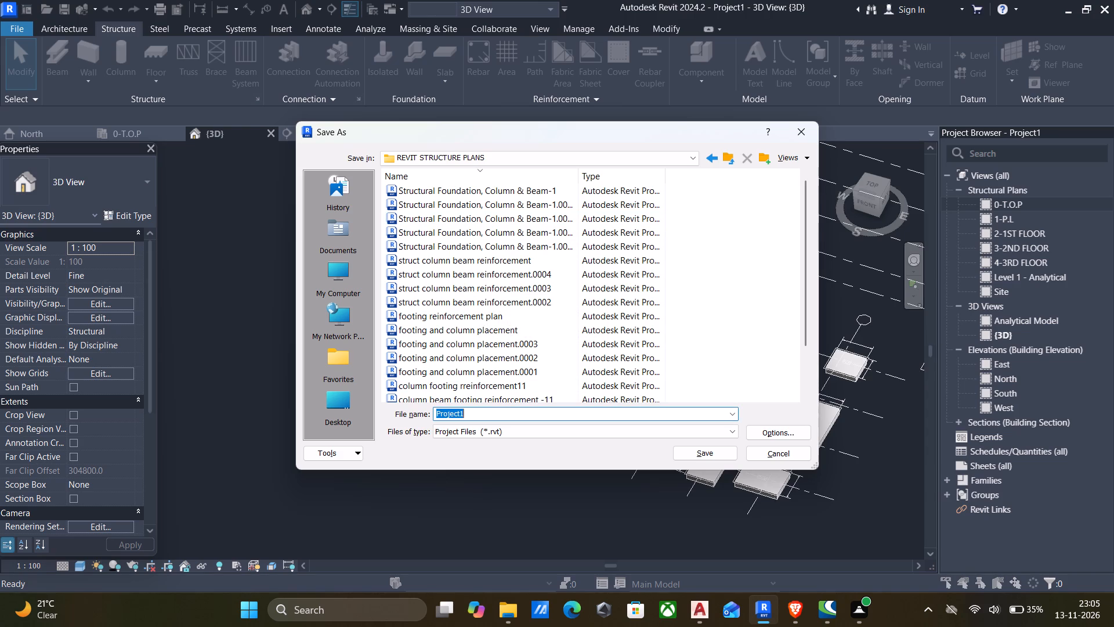
key("BackSpace")
key("super+v")
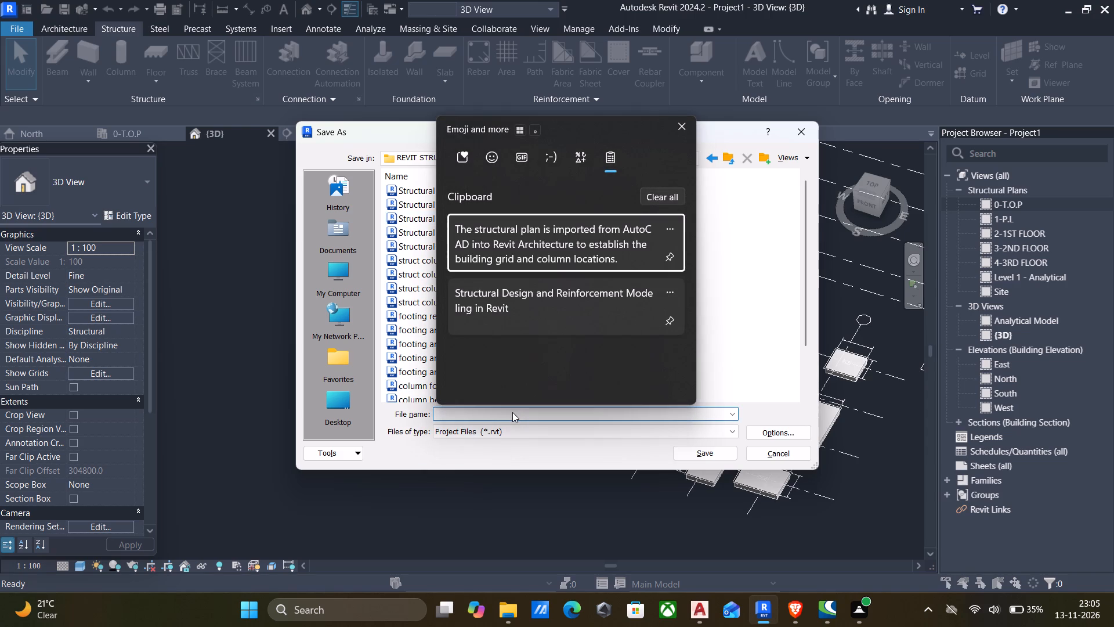
key("Down")
key("Return")
key("ctrl+v")
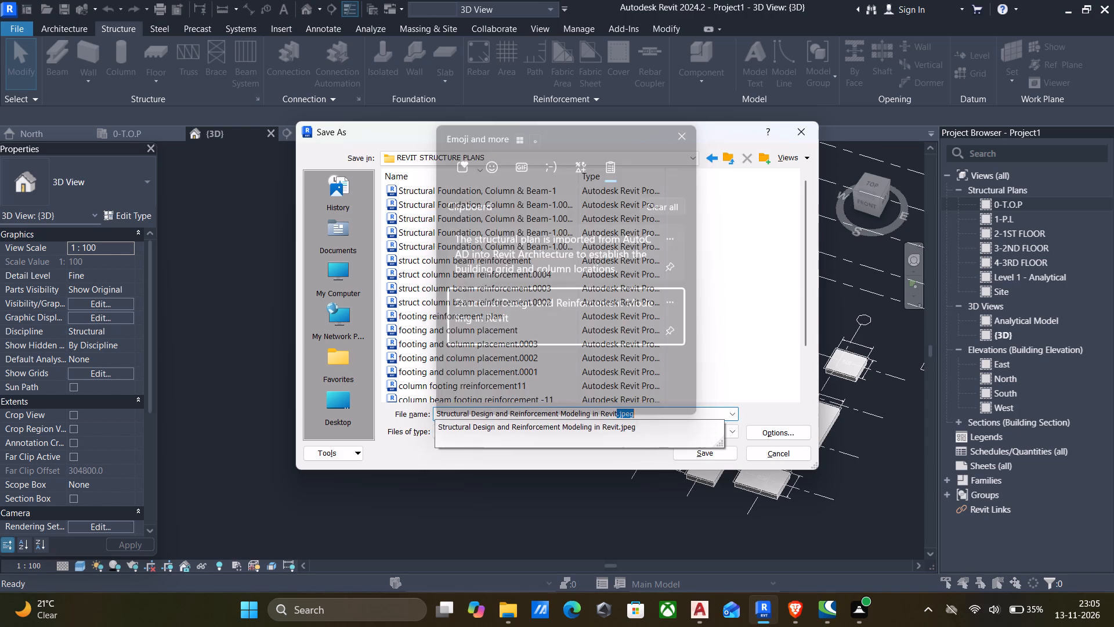
key("BackSpace")
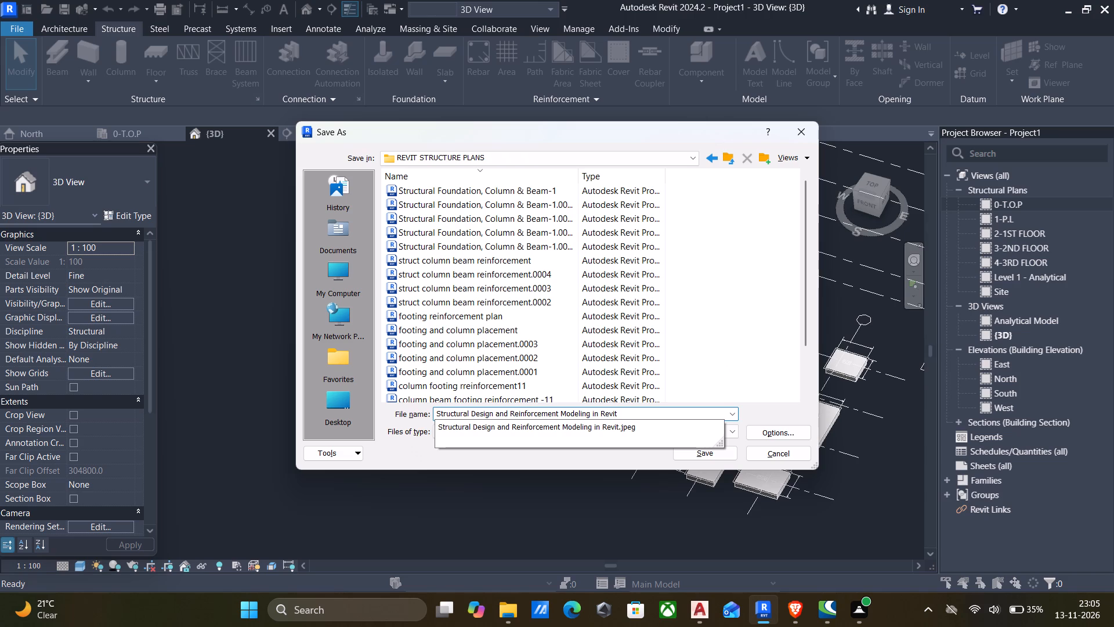
key("minus")
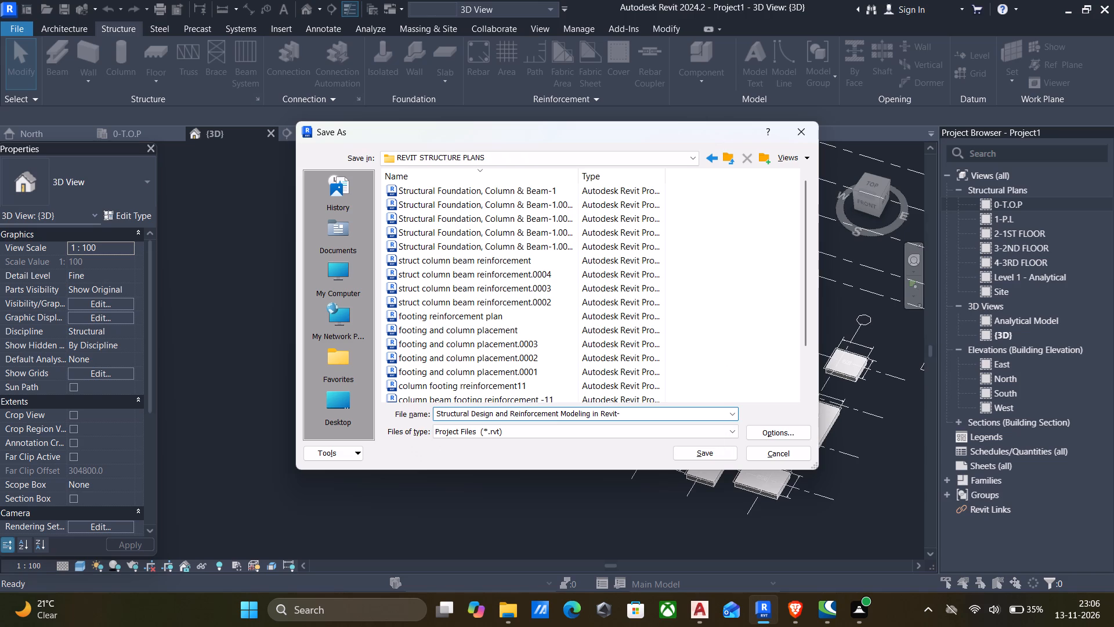
key("1")
type("11")
key("Return")
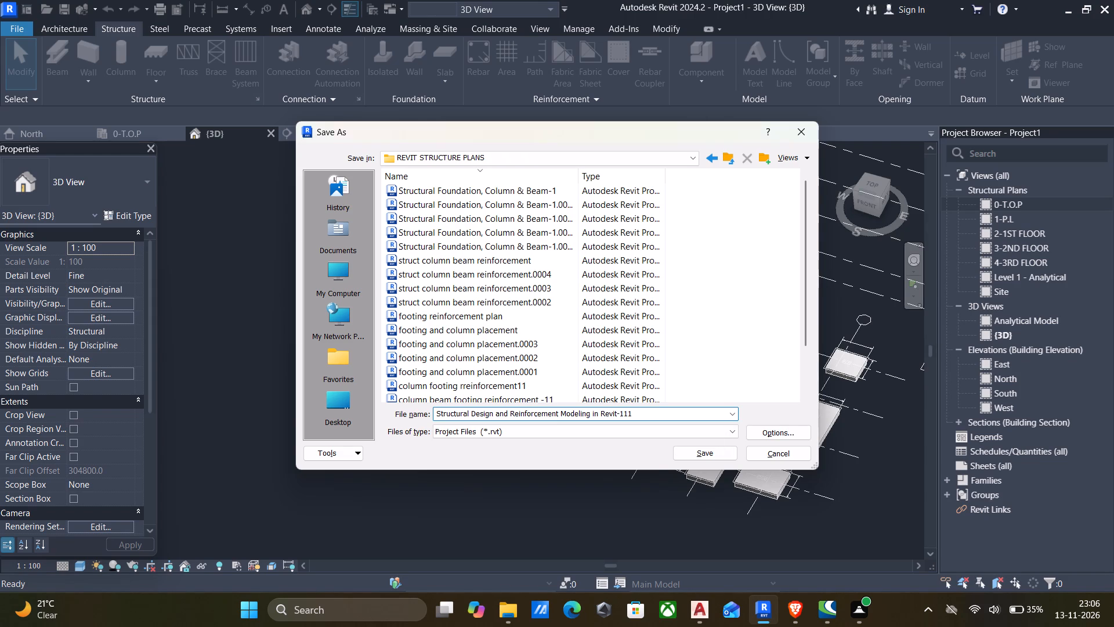